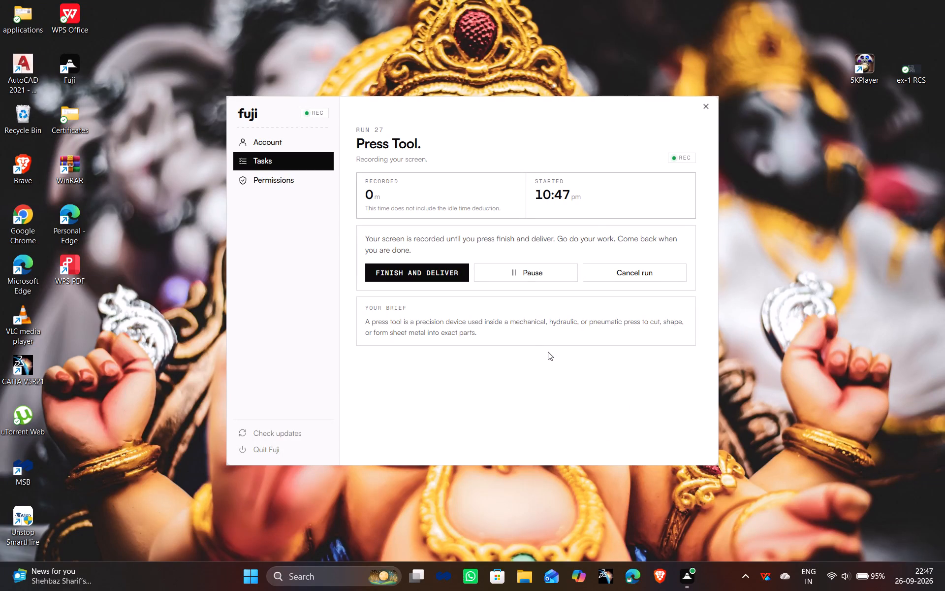
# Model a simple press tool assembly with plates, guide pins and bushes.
# Launch CATIA V5 and dismiss the startup notice.
pyautogui.doubleClick(607, 578)
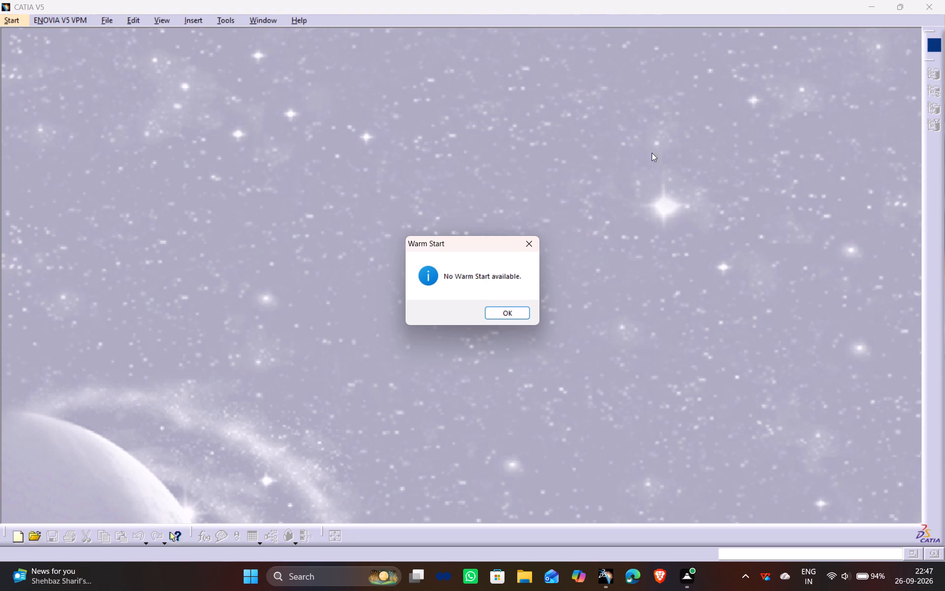
pyautogui.click(509, 318)
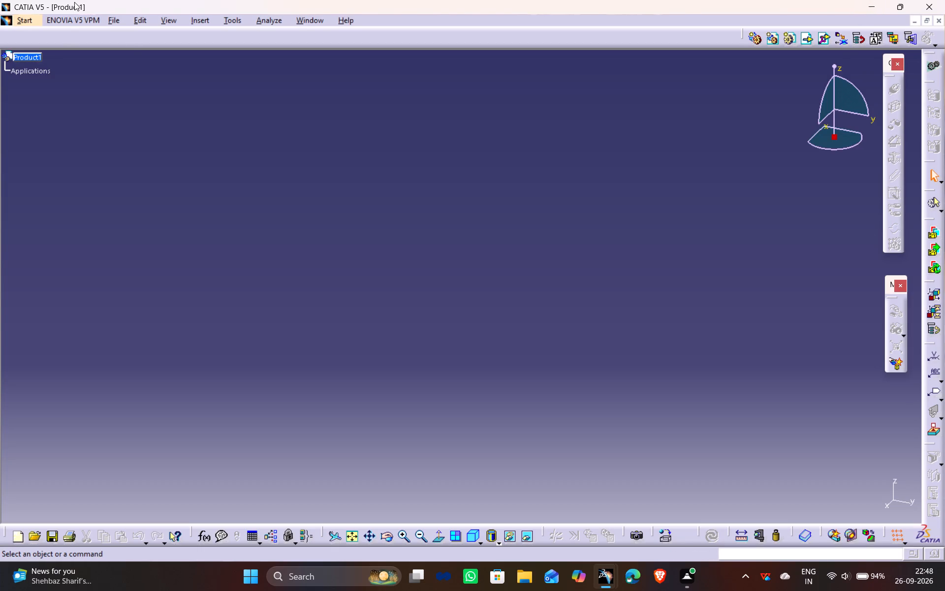
# Create a new part in the Part Design workbench, keeping the name Part1 and hybrid design enabled.
pyautogui.click(21, 15)
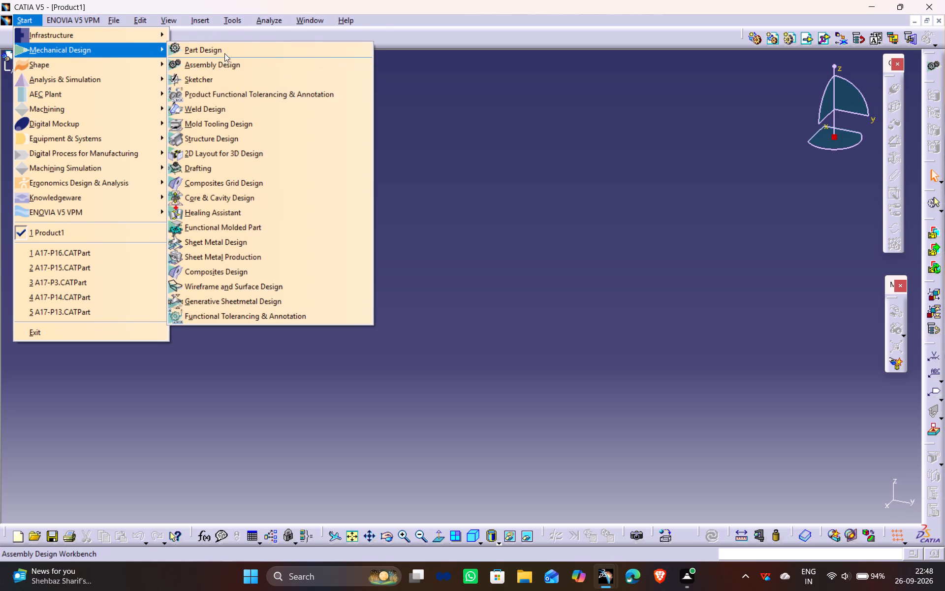
pyautogui.click(224, 52)
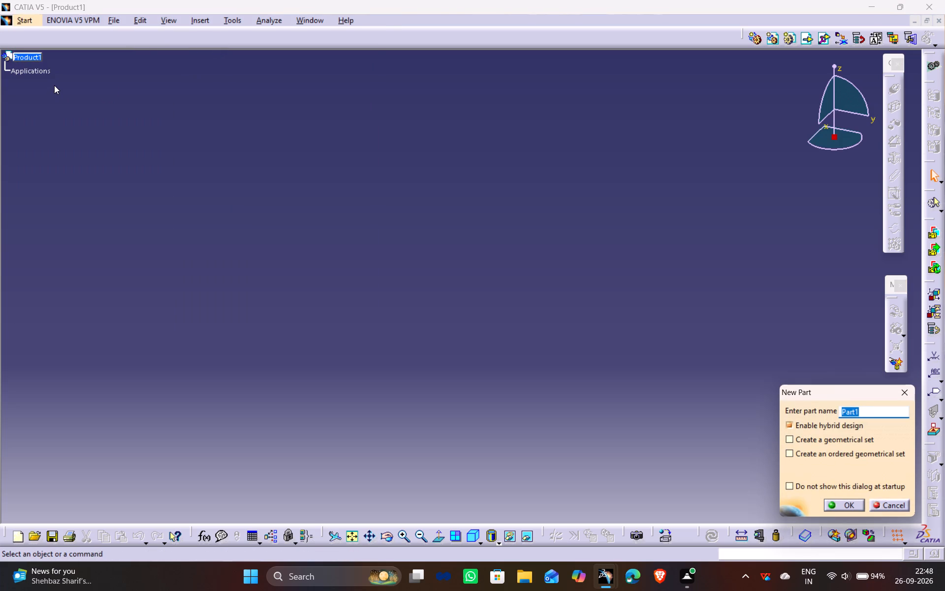
pyautogui.press('Return')
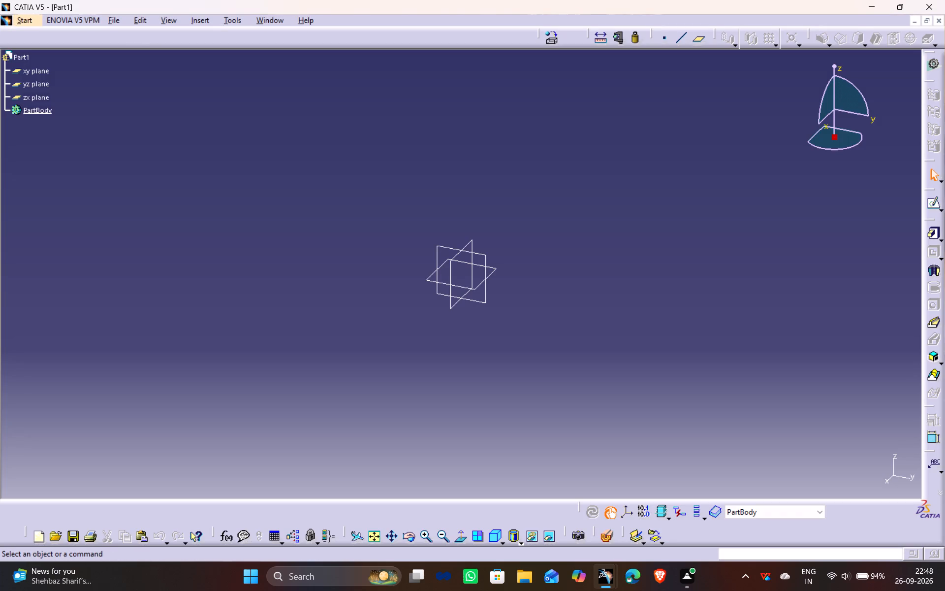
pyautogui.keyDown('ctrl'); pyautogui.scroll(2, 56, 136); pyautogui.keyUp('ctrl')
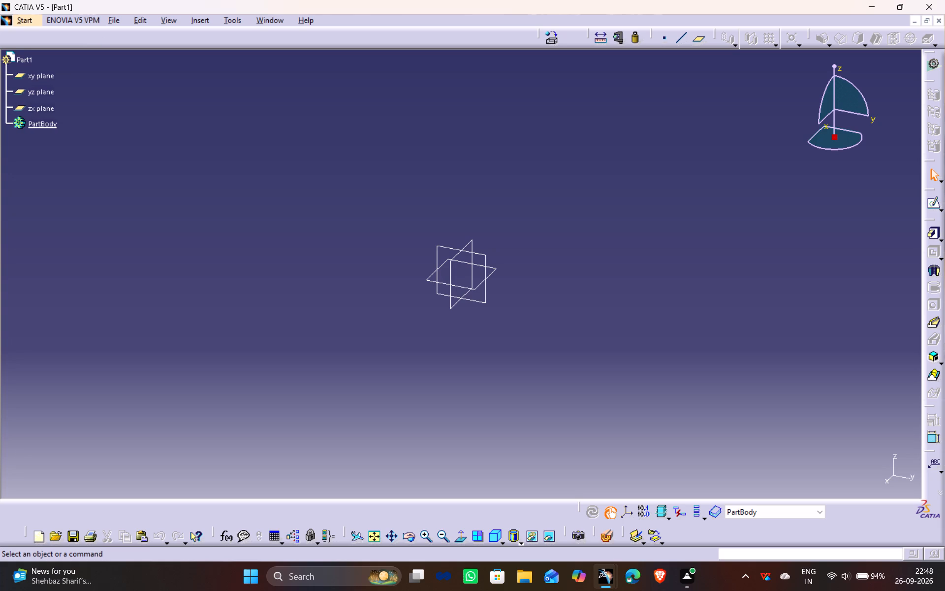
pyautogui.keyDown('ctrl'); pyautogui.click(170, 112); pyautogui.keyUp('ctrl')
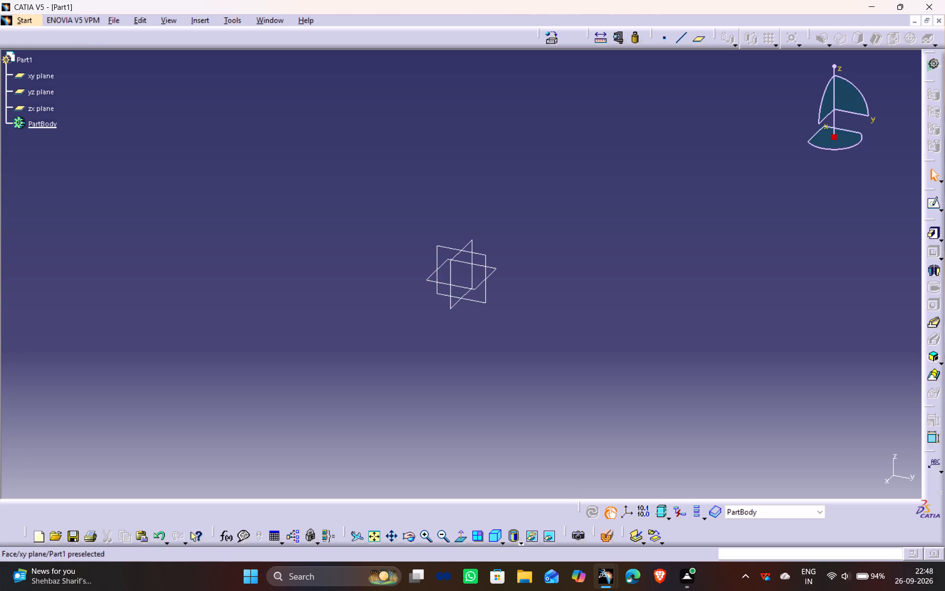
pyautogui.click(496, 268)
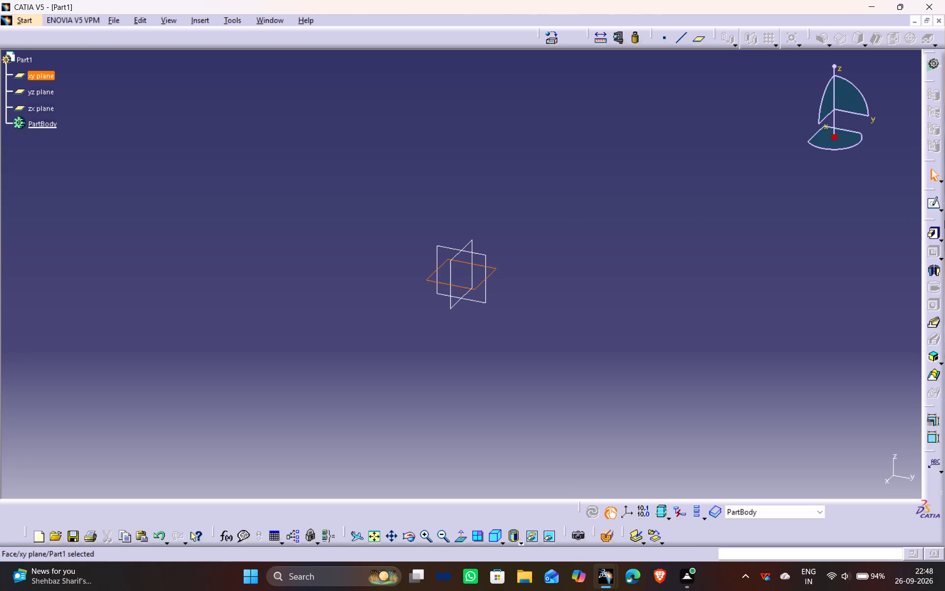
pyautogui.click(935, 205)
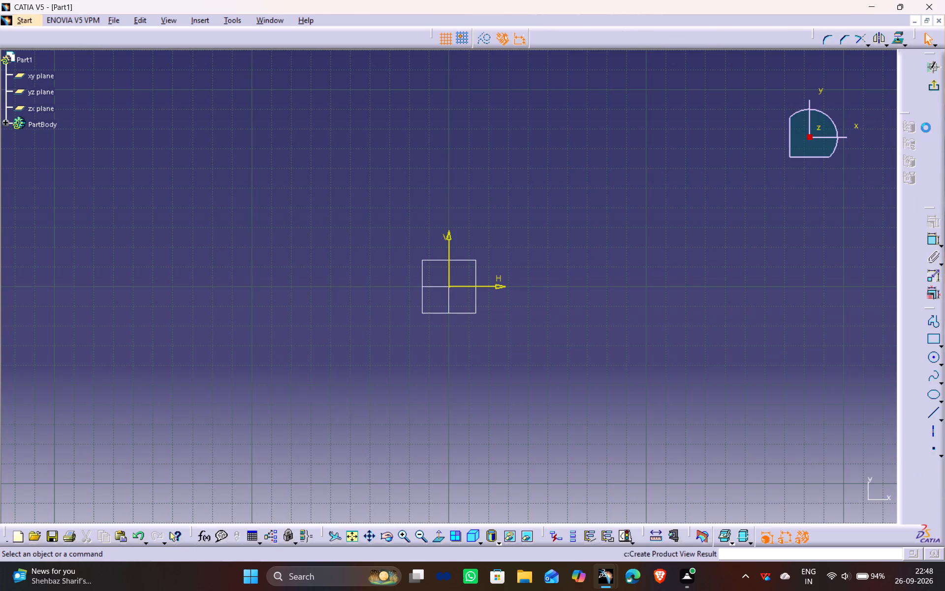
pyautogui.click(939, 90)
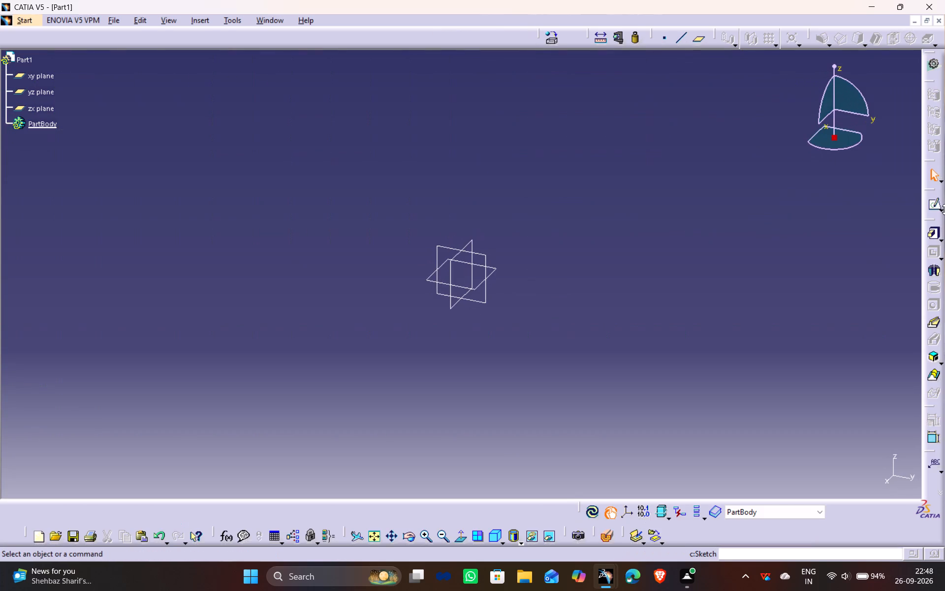
# Start a positioned sketch on the xy plane with the H direction reversed and the axes swapped.
pyautogui.click(944, 209)
pyautogui.click(932, 222)
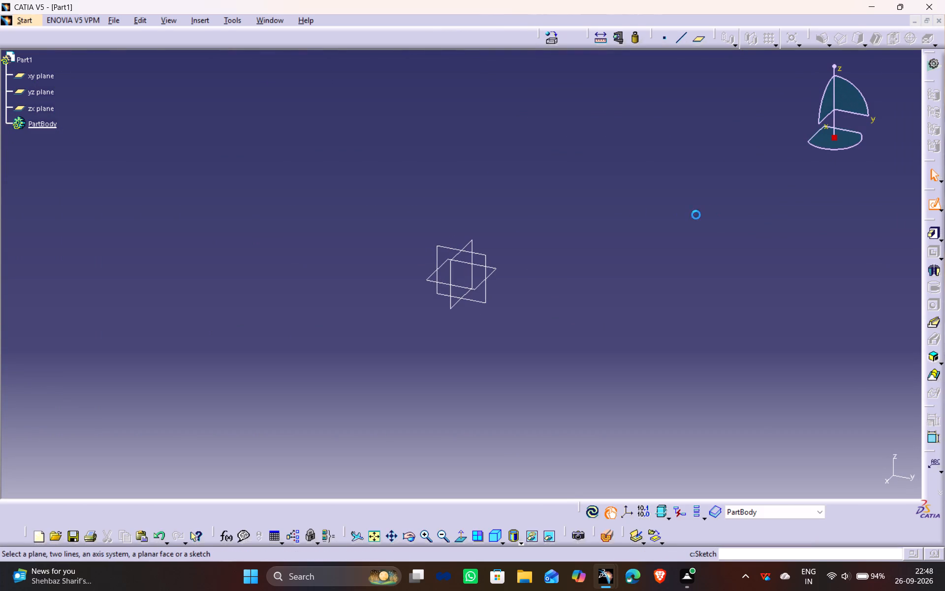
pyautogui.click(494, 268)
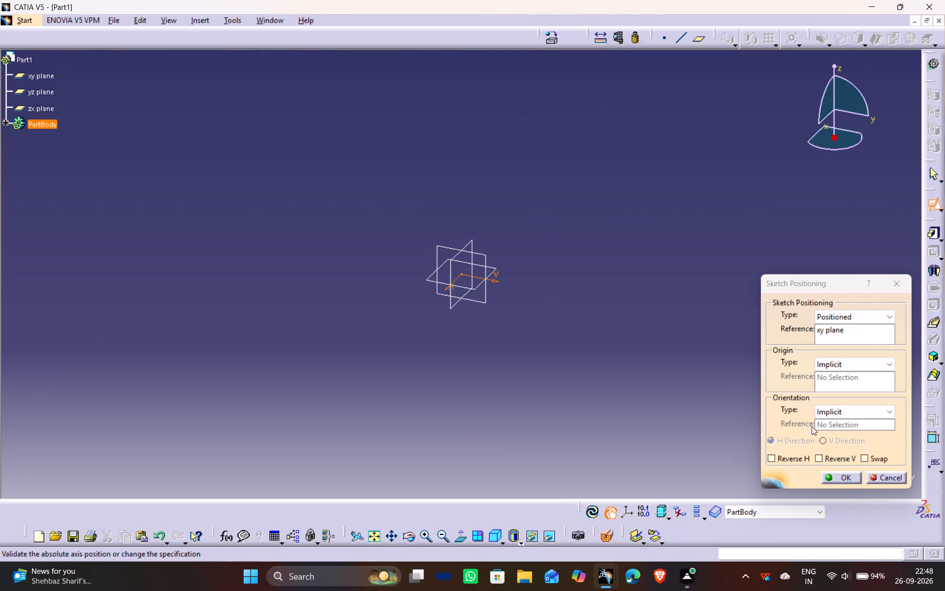
pyautogui.click(790, 459)
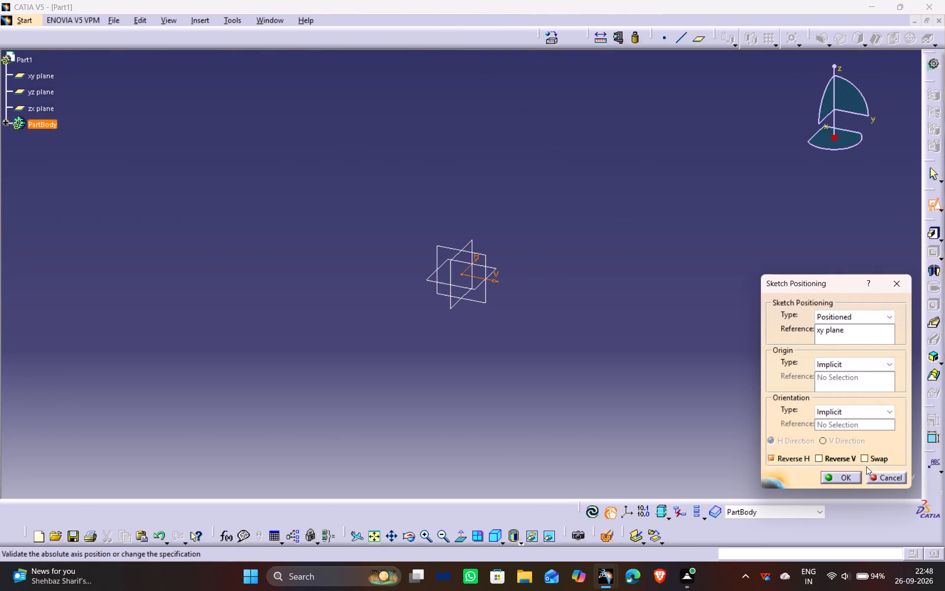
pyautogui.click(884, 455)
pyautogui.click(847, 478)
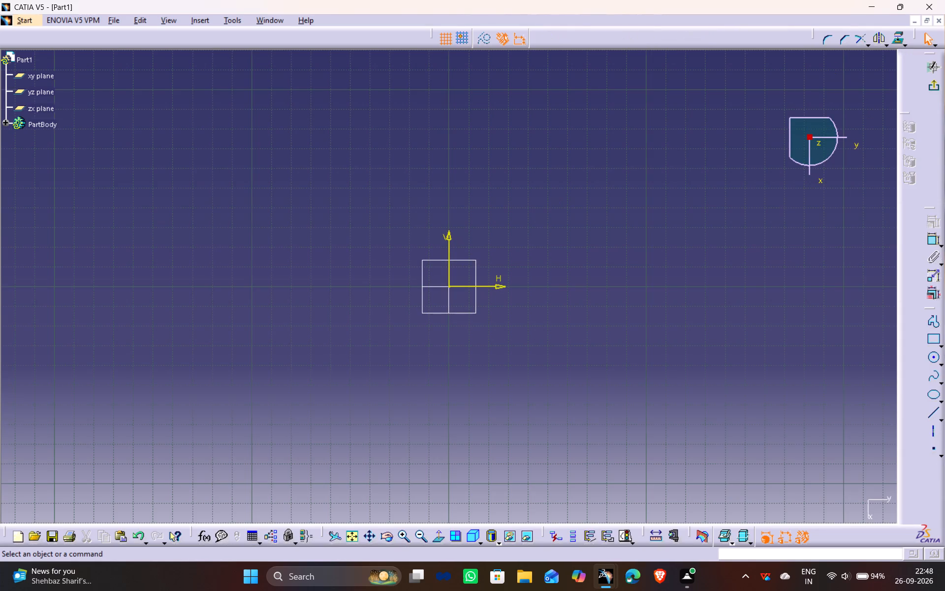
# Sketch a centered rectangle on the origin, about 139 mm wide and 96 mm high.
pyautogui.click(939, 346)
pyautogui.click(916, 357)
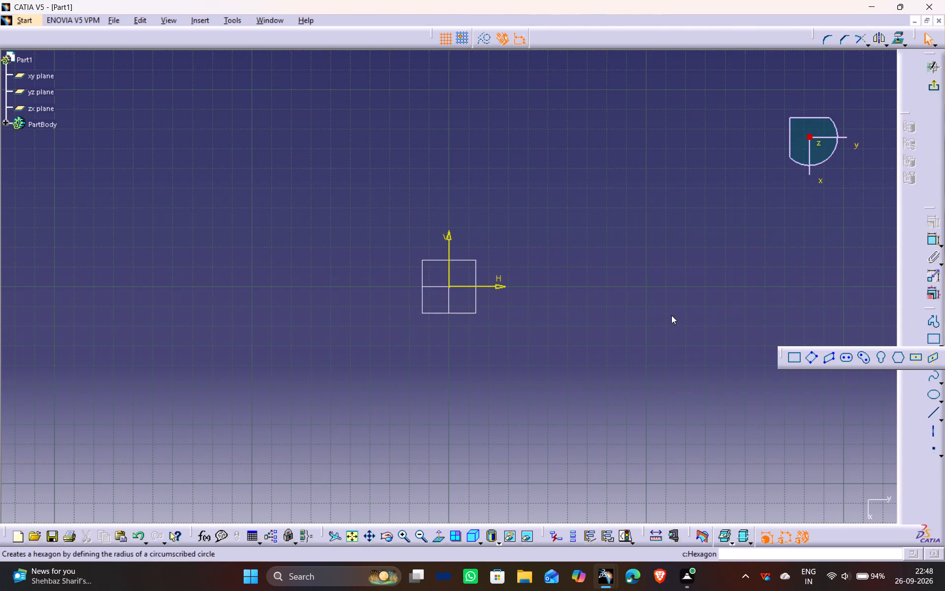
pyautogui.click(449, 286)
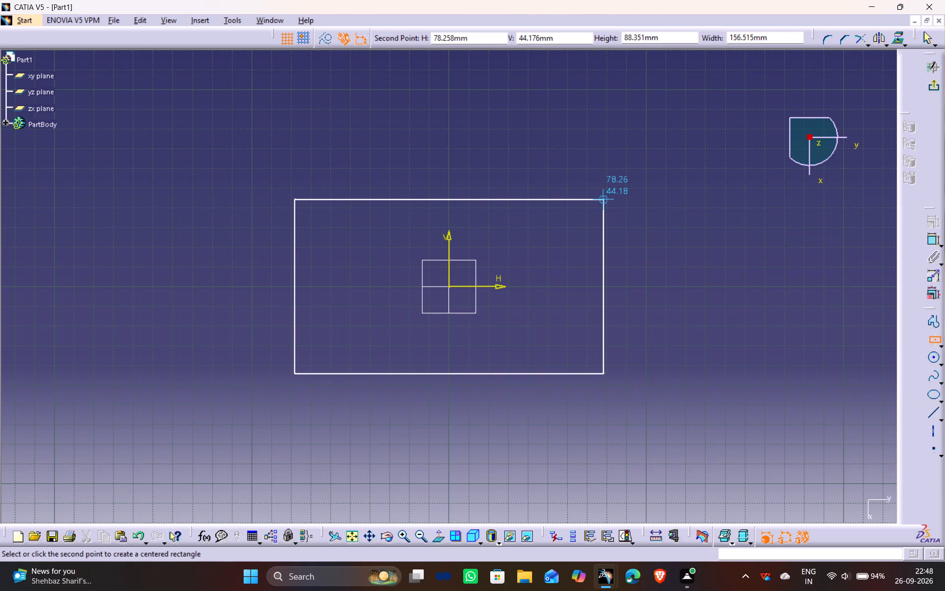
pyautogui.click(586, 192)
pyautogui.click(522, 434)
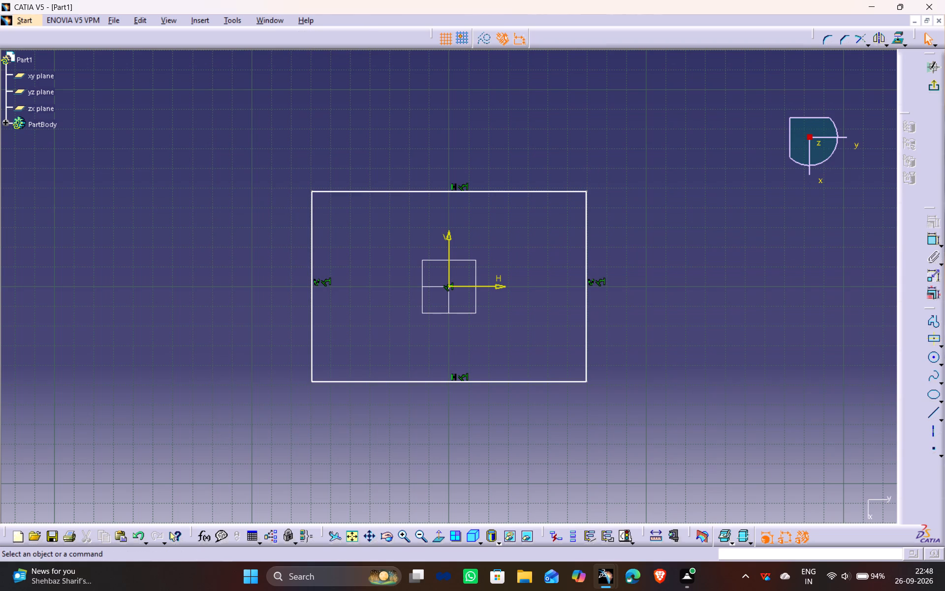
# Dimension the rectangle's horizontal width and set it to 250 mm.
pyautogui.click(516, 383)
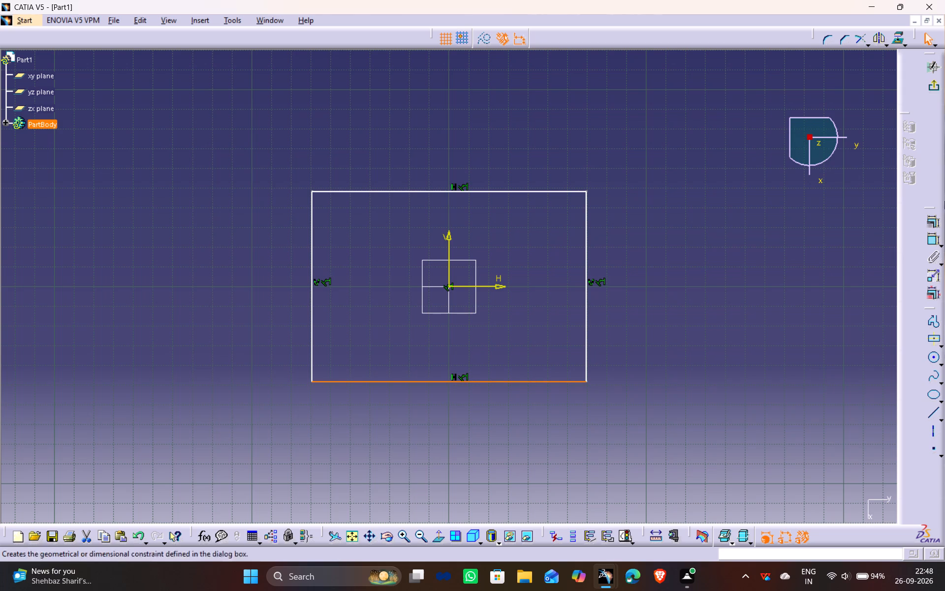
pyautogui.click(941, 234)
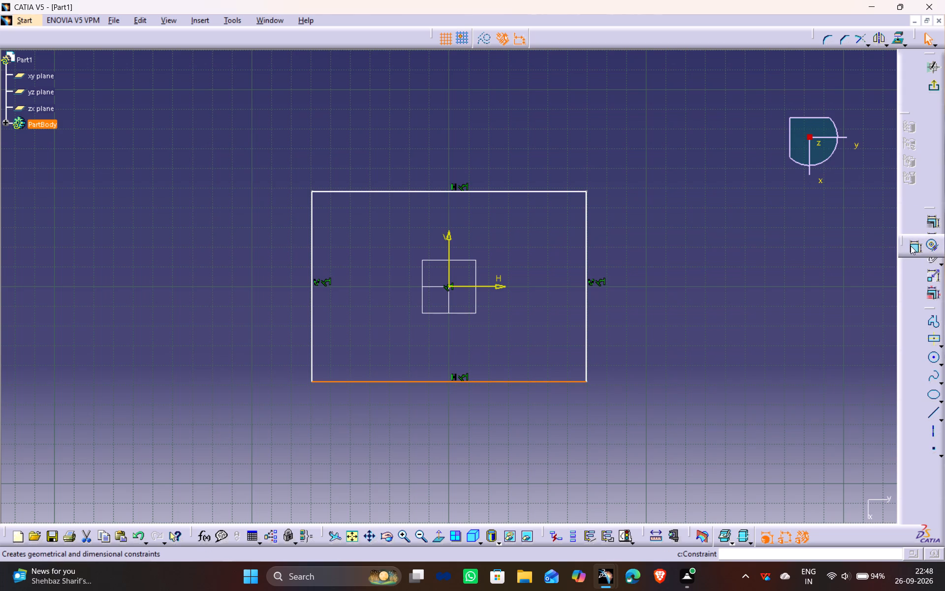
pyautogui.click(911, 245)
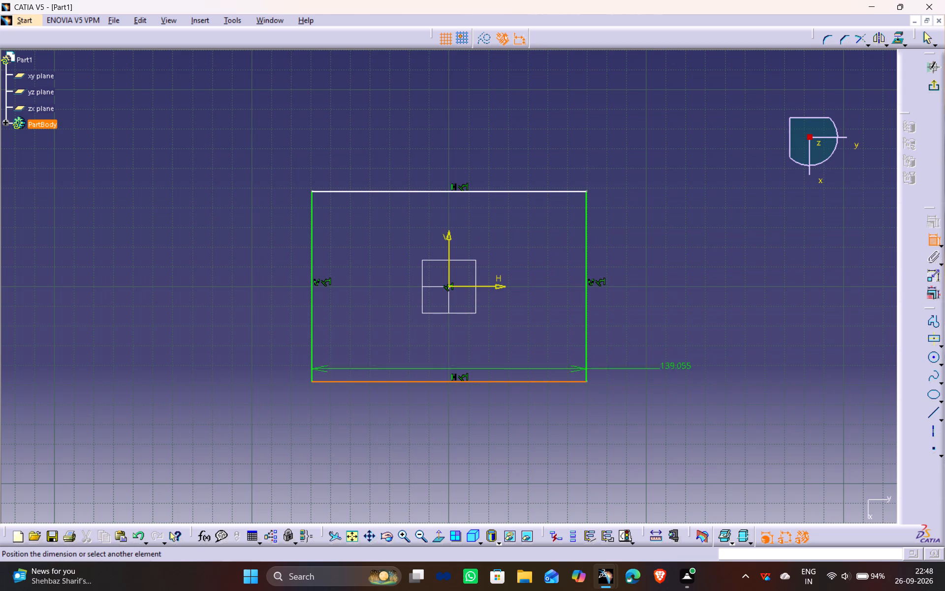
pyautogui.click(676, 401)
pyautogui.doubleClick(675, 395)
pyautogui.write('250')
pyautogui.press('Return')
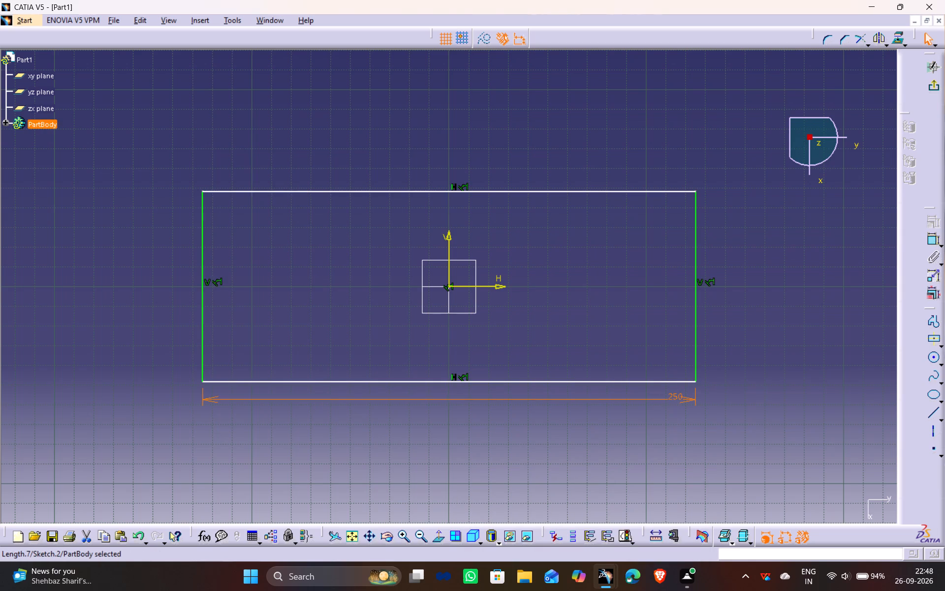
# Dimension the rectangle's vertical height and set it to 150 mm.
pyautogui.click(698, 329)
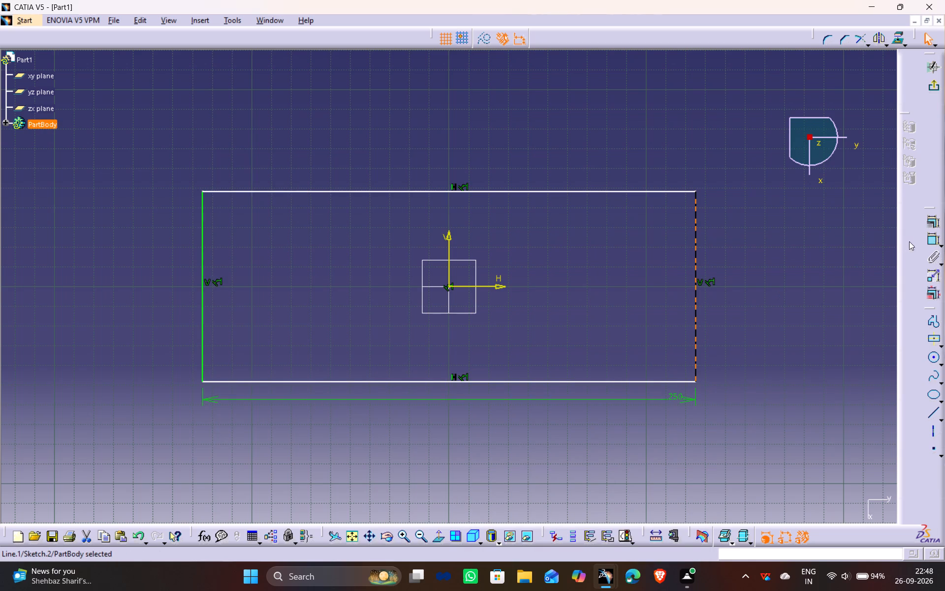
pyautogui.click(928, 241)
pyautogui.click(781, 291)
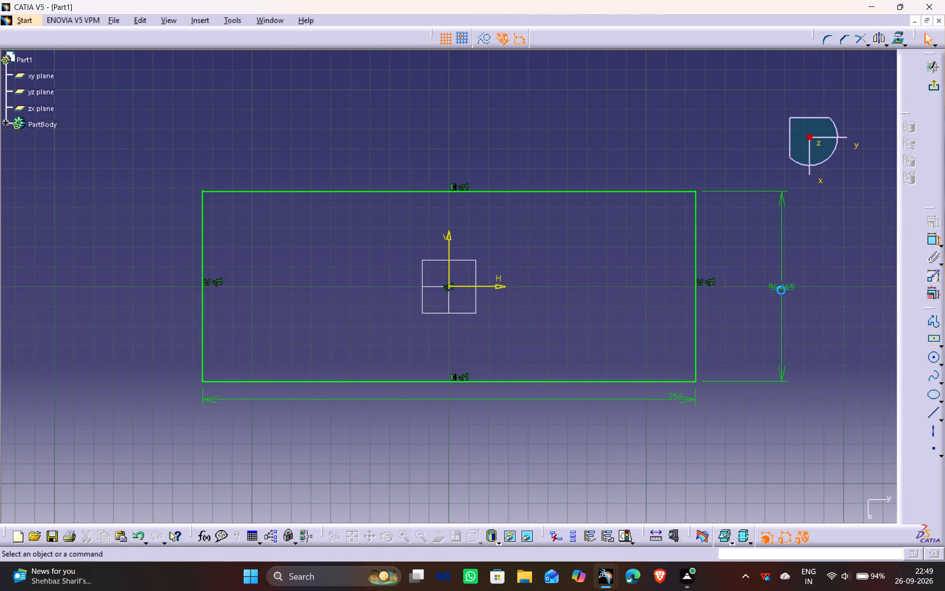
pyautogui.doubleClick(784, 285)
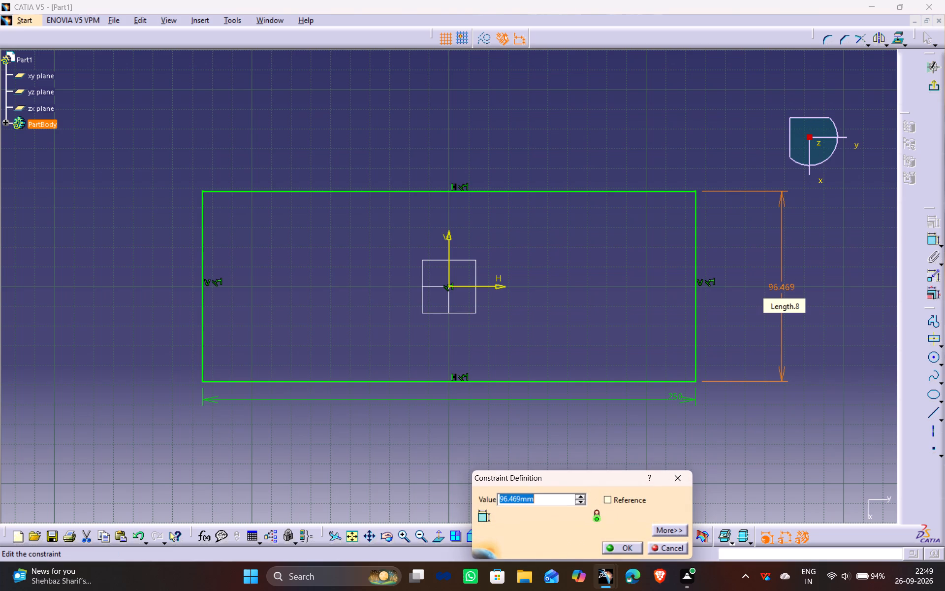
pyautogui.write('150')
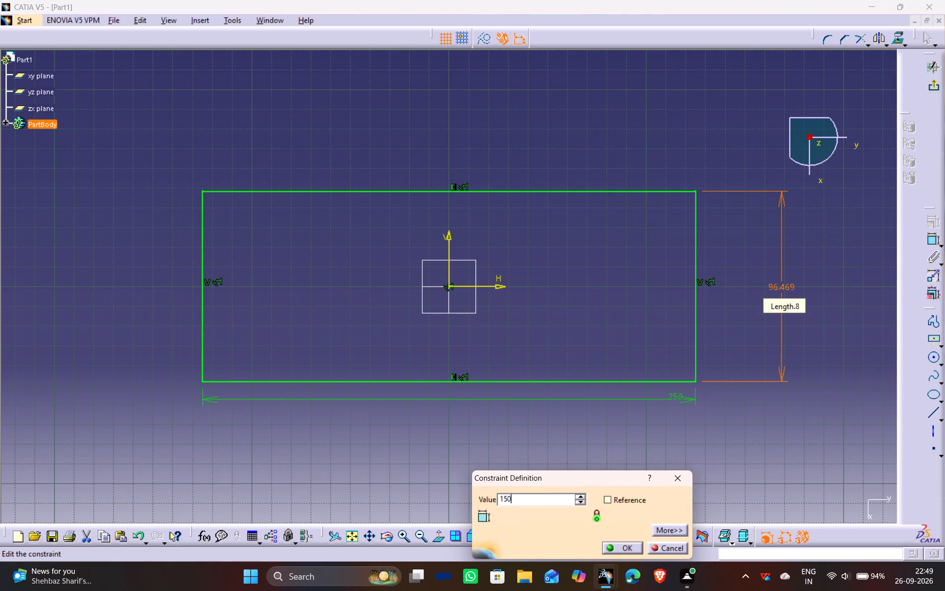
pyautogui.press('Return')
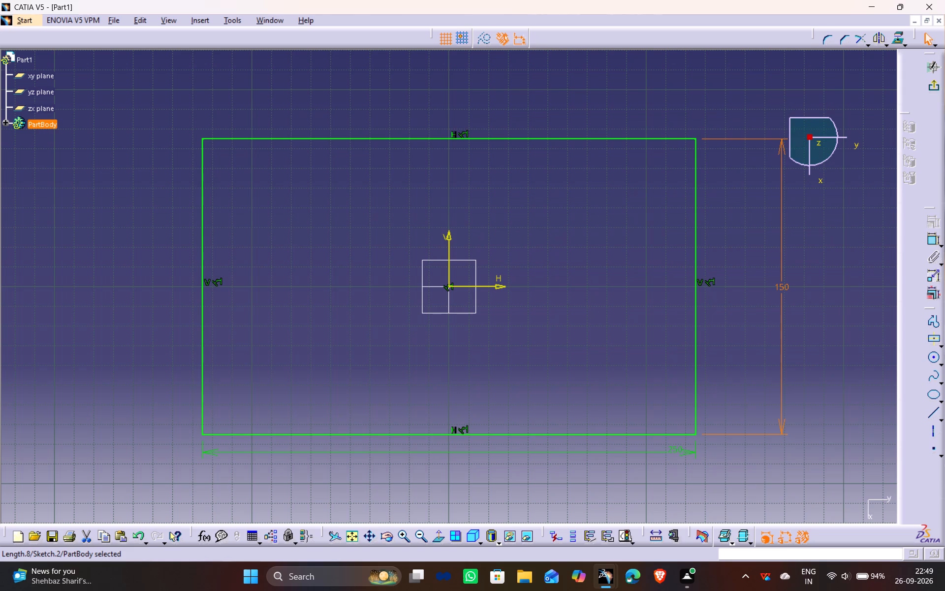
pyautogui.click(529, 271)
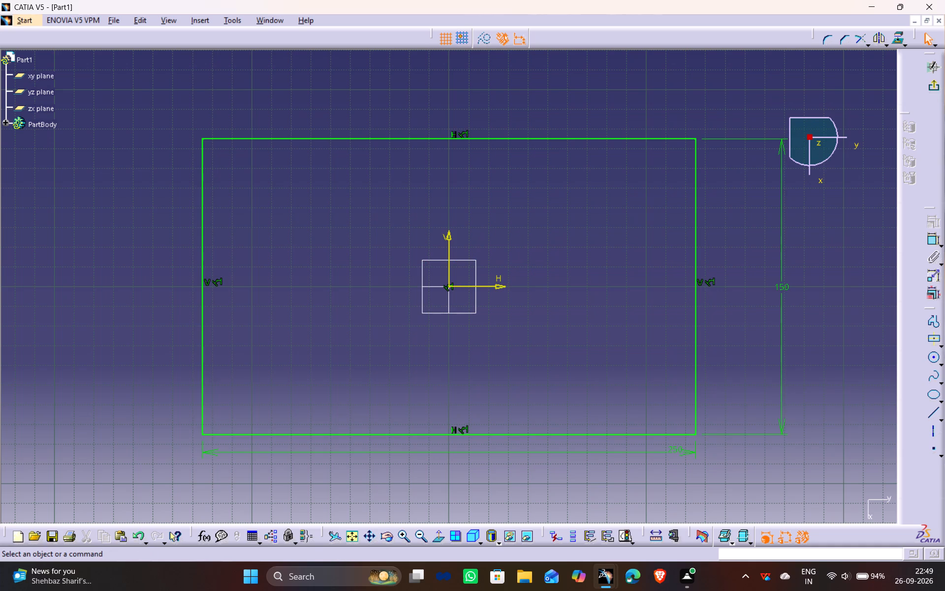
# Sketch a circle inside the rectangle below the origin, centered at about H -5.3 mm, V -39.5 mm.
pyautogui.click(938, 358)
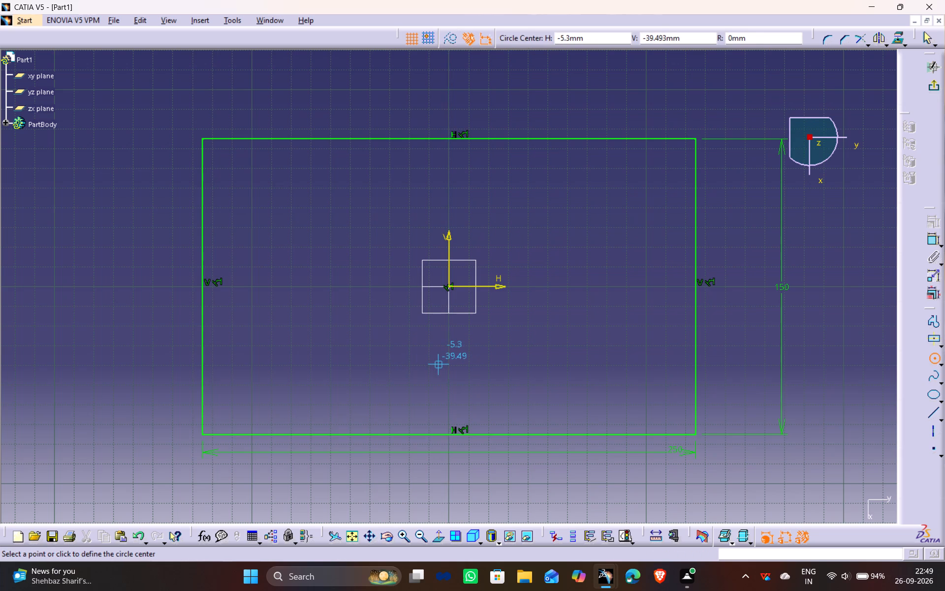
pyautogui.click(437, 364)
pyautogui.click(466, 376)
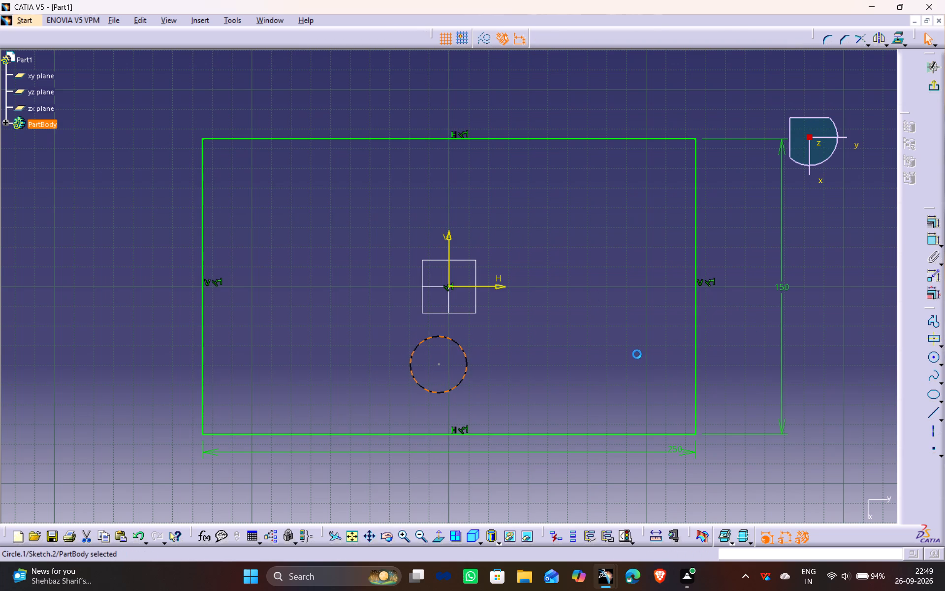
pyautogui.click(636, 349)
# Dimension the circle's center from the rectangle's left edge and set the distance to 125 mm.
pyautogui.click(931, 242)
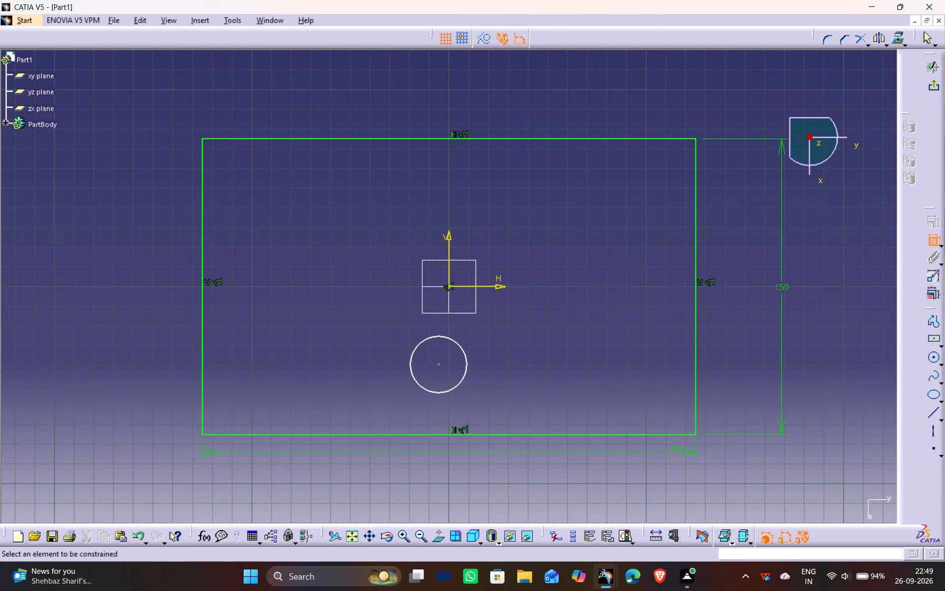
pyautogui.click(438, 365)
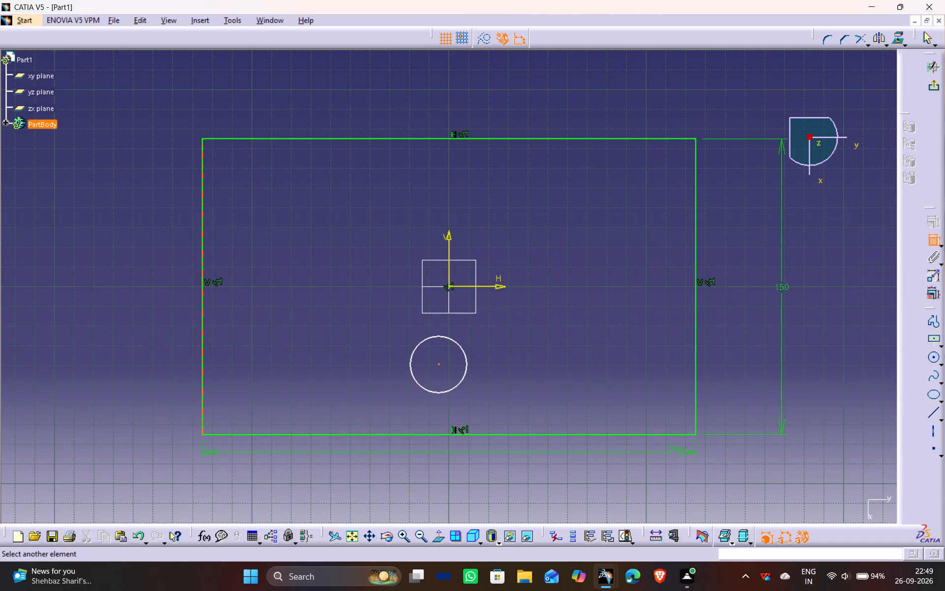
pyautogui.click(202, 367)
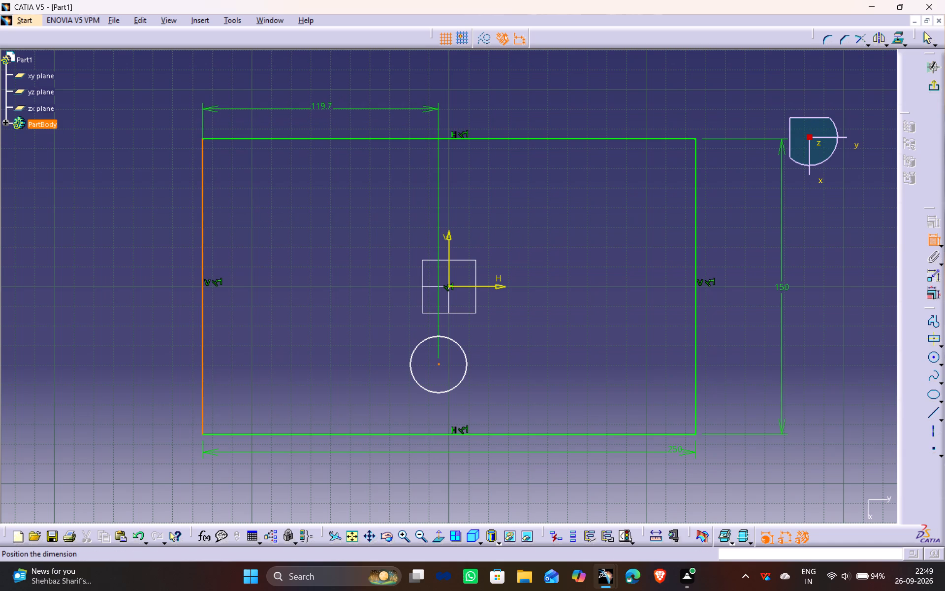
pyautogui.click(324, 90)
pyautogui.moveTo(328, 84); pyautogui.dragTo(328, 89)
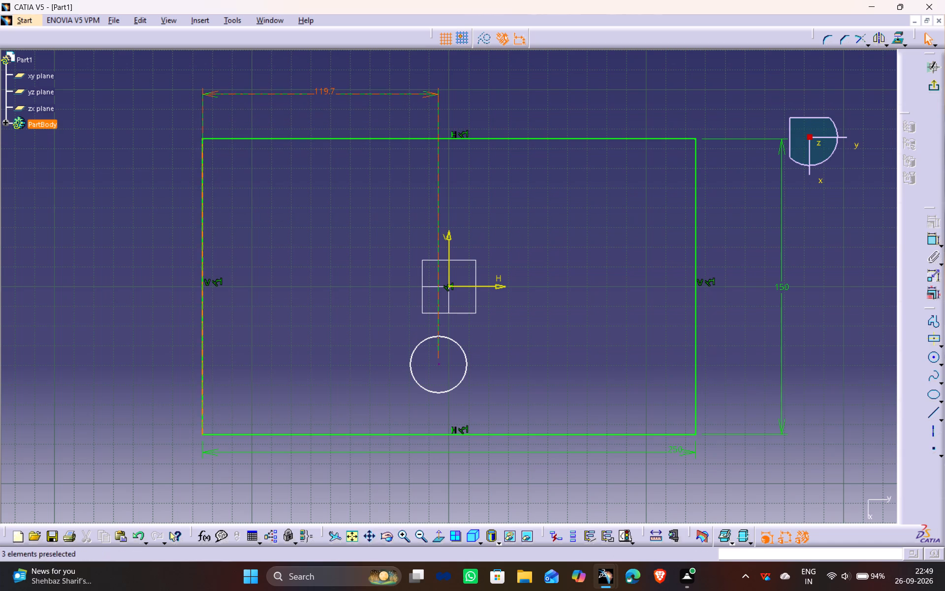
pyautogui.doubleClick(328, 91)
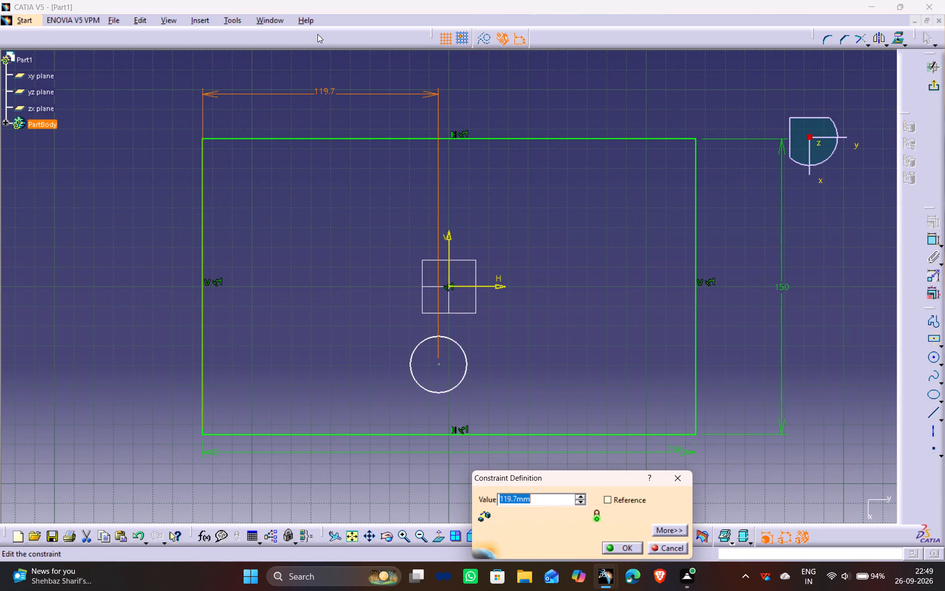
pyautogui.write('12')
pyautogui.press('5')
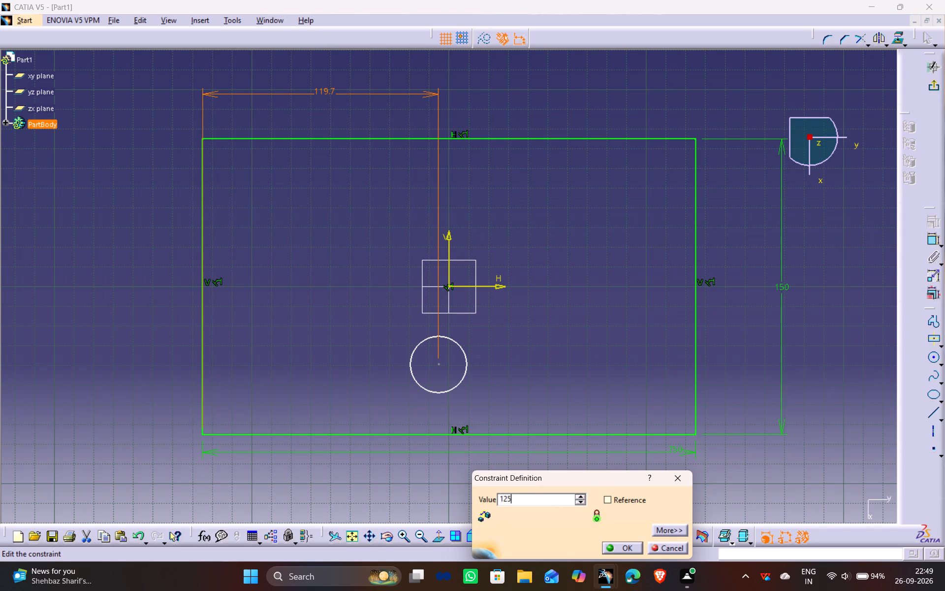
pyautogui.press('Return')
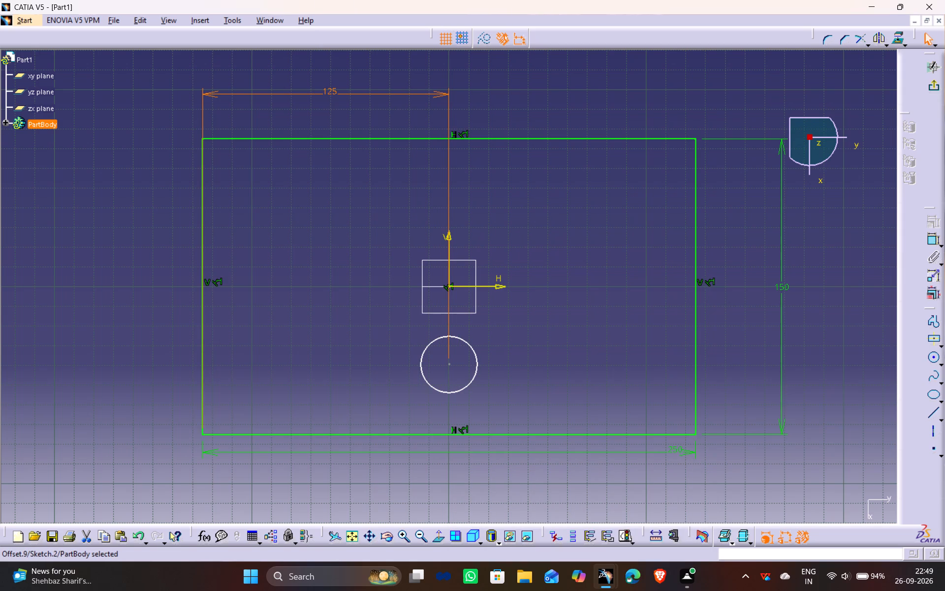
# Dimension the circle's center from the rectangle's lower edge and set the distance to 50 mm.
pyautogui.click(447, 364)
pyautogui.click(938, 238)
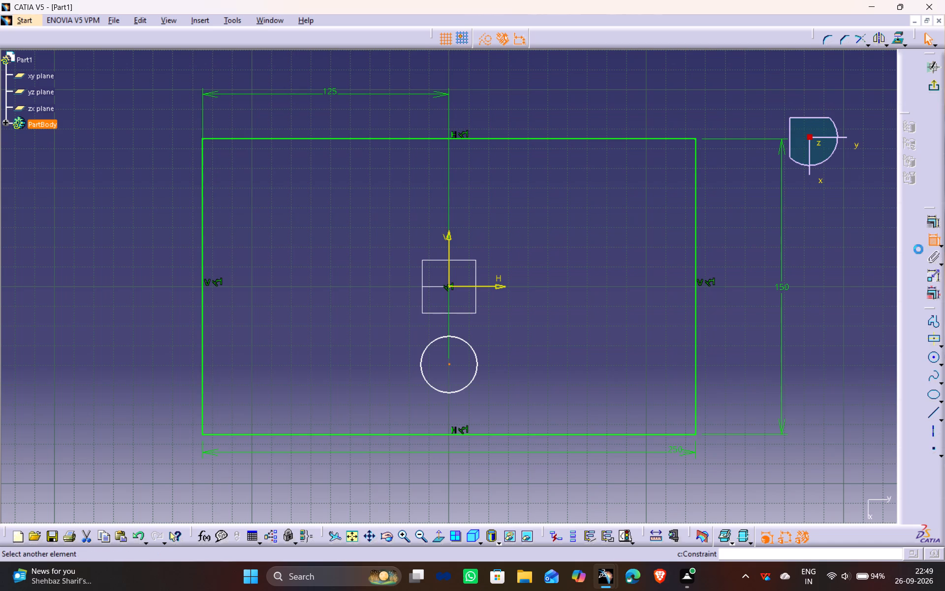
pyautogui.click(428, 434)
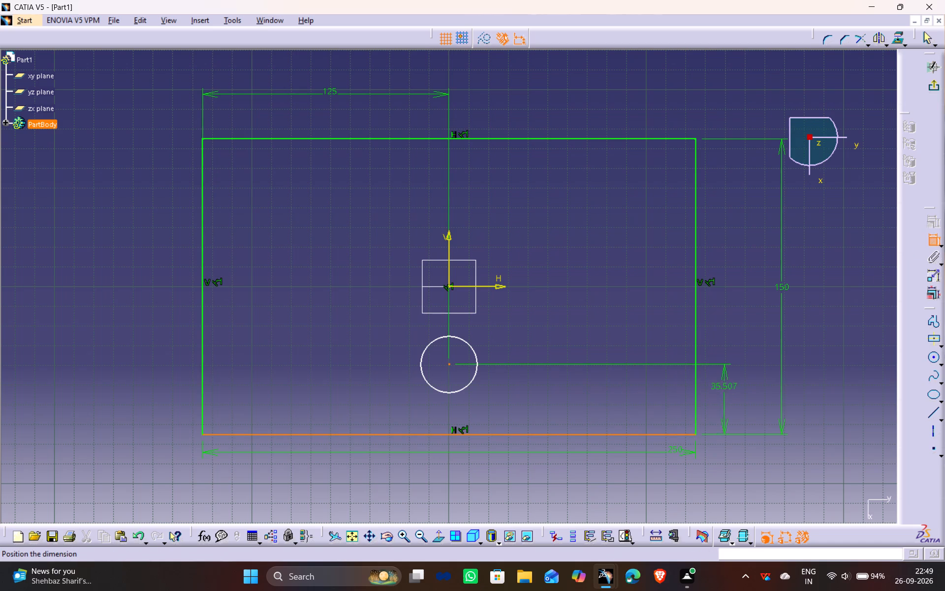
pyautogui.click(728, 395)
pyautogui.doubleClick(726, 388)
pyautogui.write('50')
pyautogui.press('Return')
pyautogui.click(738, 270)
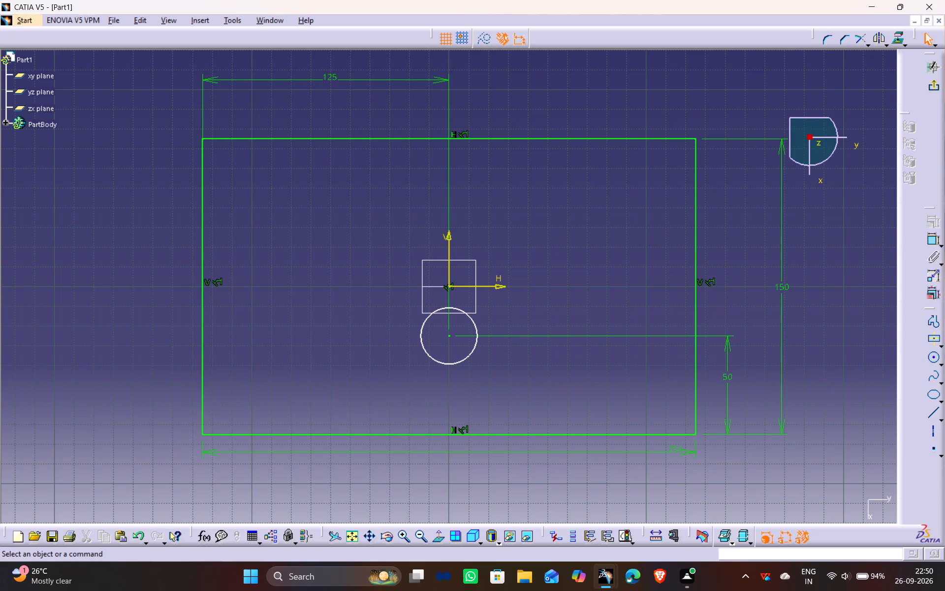
# Leave the sketch and extrude it as a pad with a 15 mm length and mirrored extent.
pyautogui.click(935, 87)
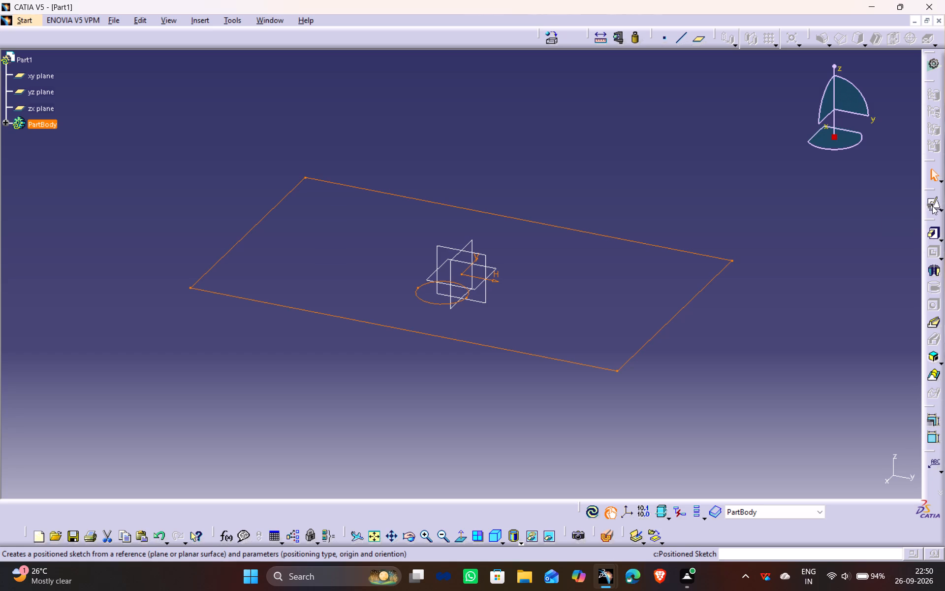
pyautogui.click(934, 233)
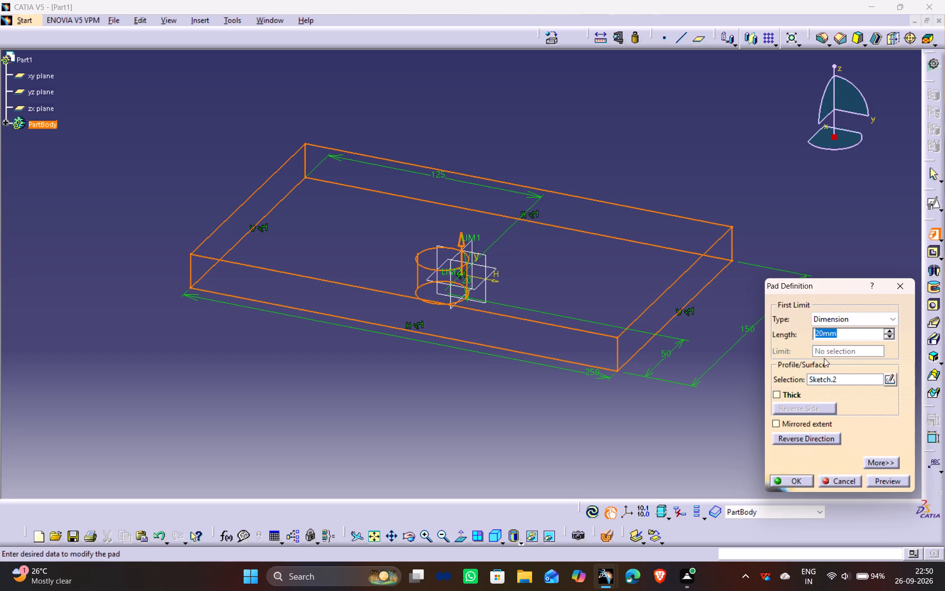
pyautogui.moveTo(821, 328); pyautogui.dragTo(735, 352)
pyautogui.write('15')
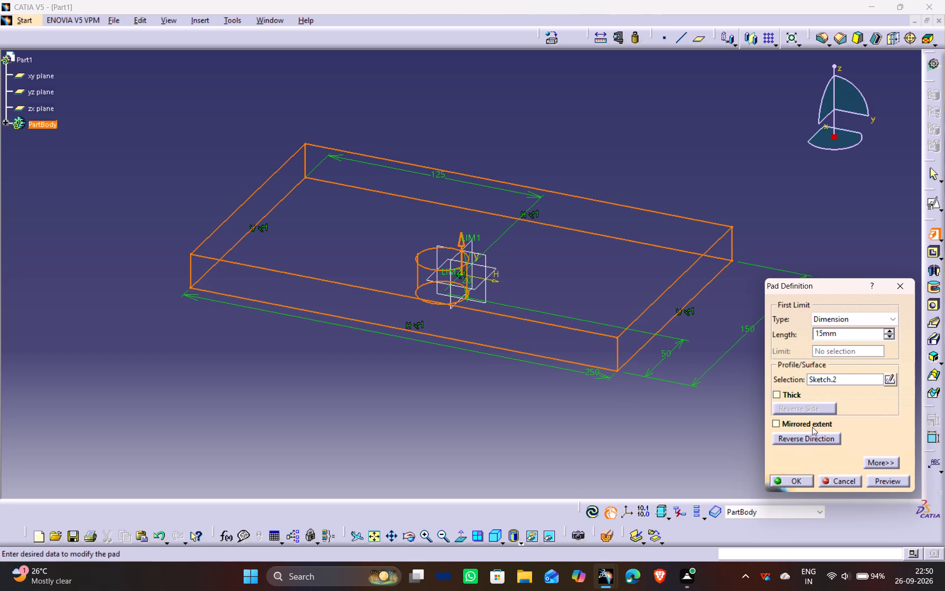
pyautogui.click(811, 426)
pyautogui.click(889, 480)
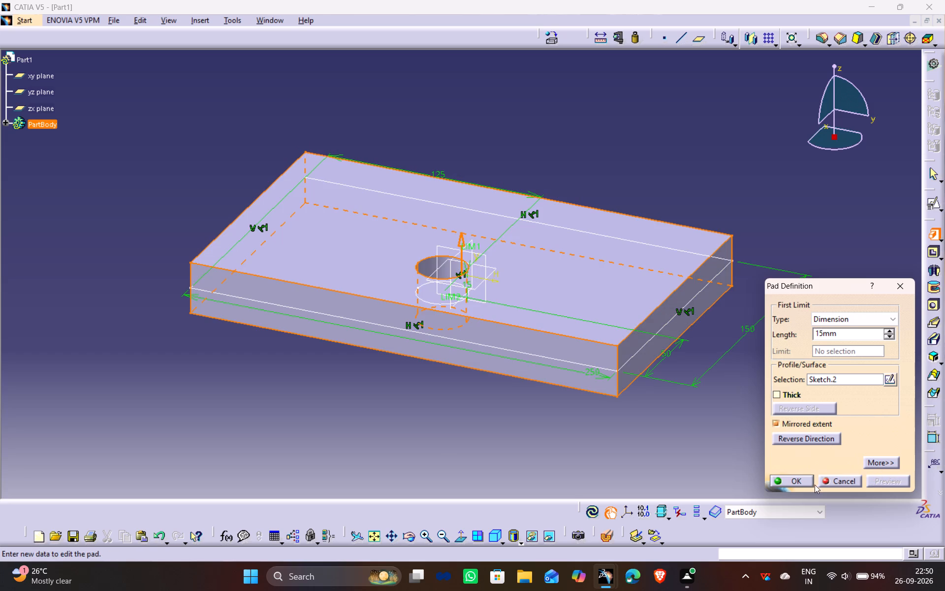
pyautogui.click(799, 480)
pyautogui.click(786, 430)
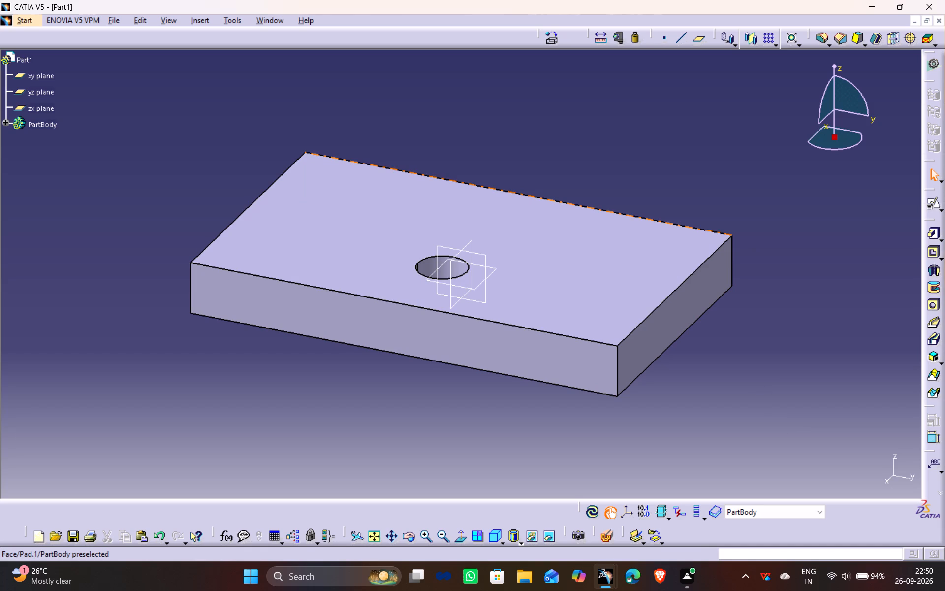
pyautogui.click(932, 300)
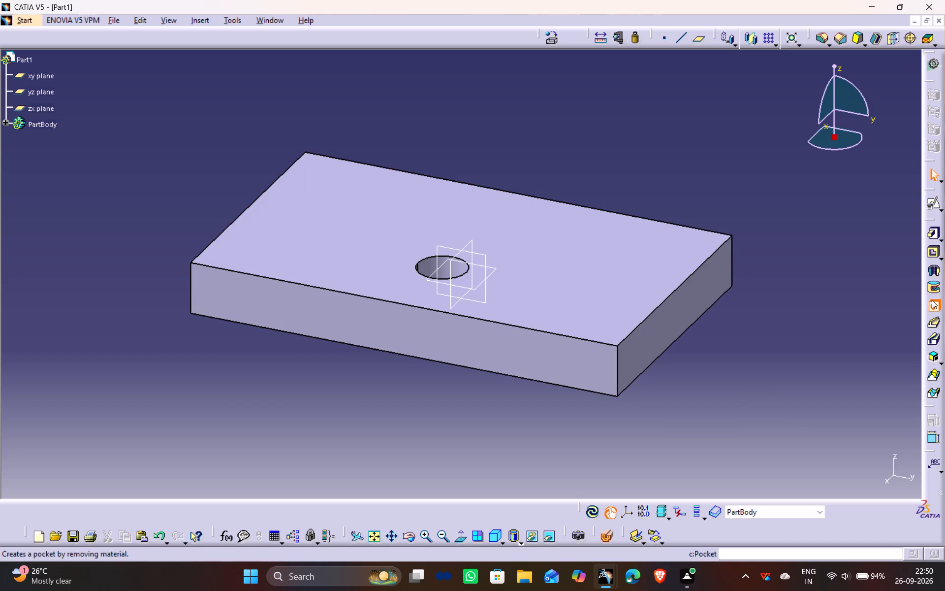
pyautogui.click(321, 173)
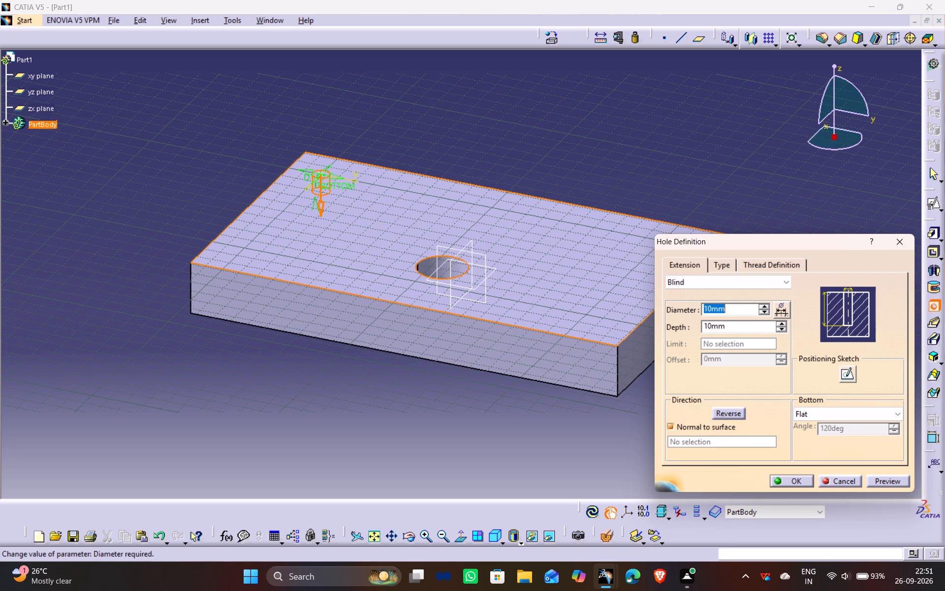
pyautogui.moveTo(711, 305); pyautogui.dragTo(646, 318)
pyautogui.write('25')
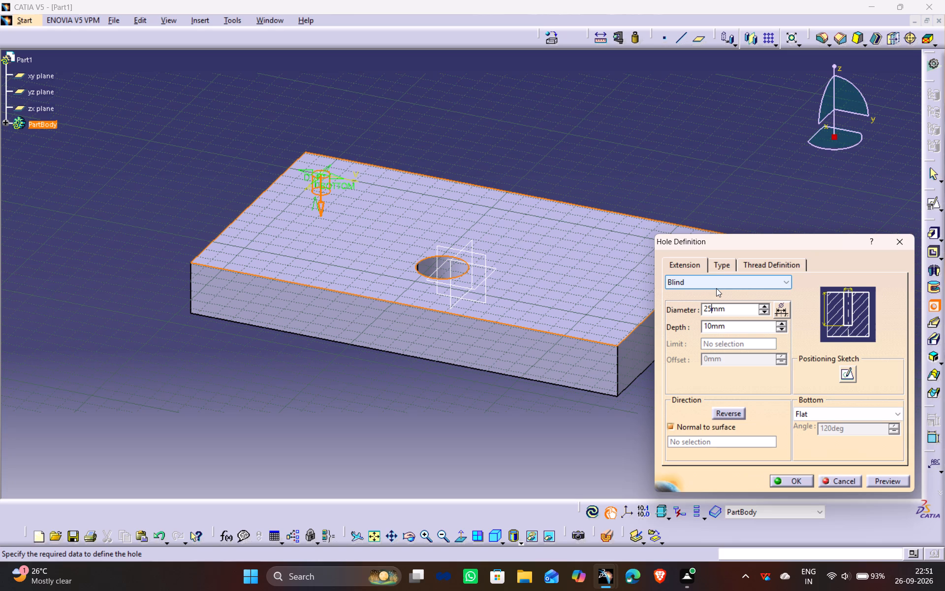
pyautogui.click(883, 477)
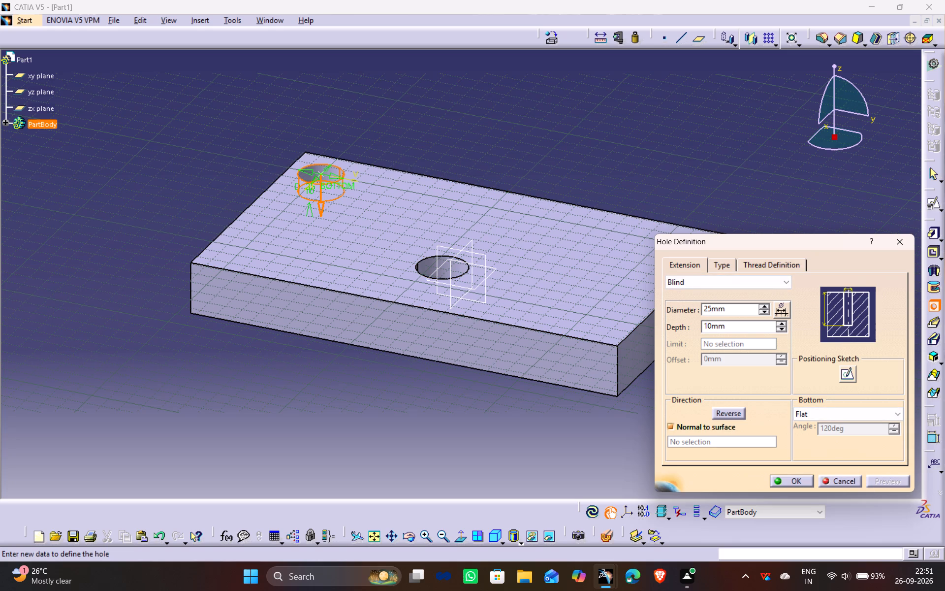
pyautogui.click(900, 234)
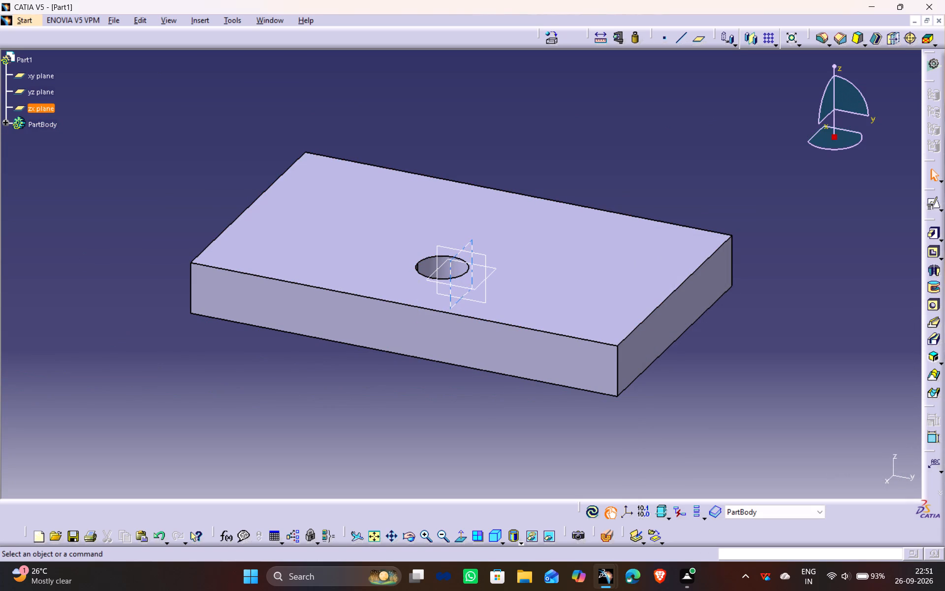
# Reopen the pad's sketch, dimension the circle's diameter as 50 mm, and update the solid.
pyautogui.click(4, 121)
pyautogui.doubleClick(58, 159)
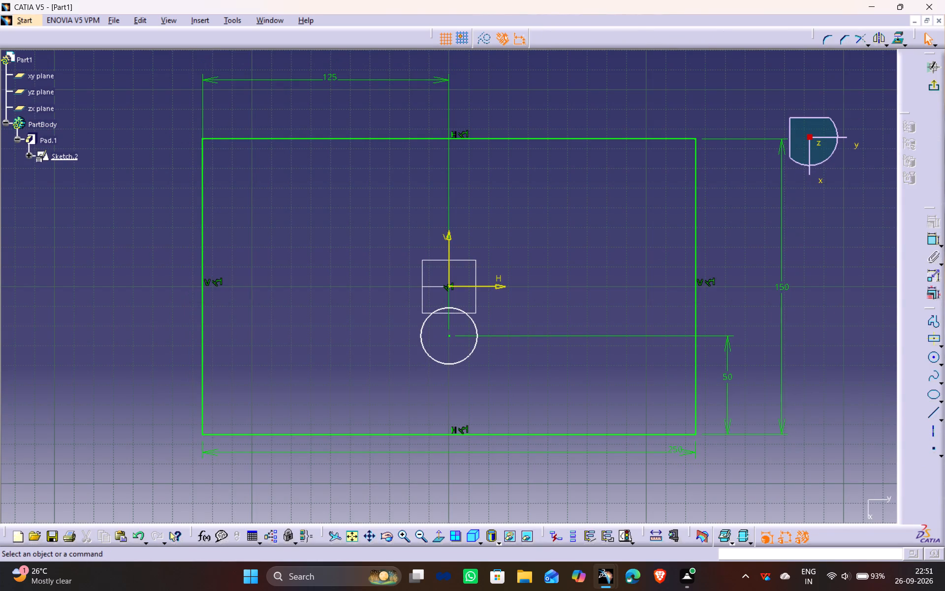
pyautogui.click(928, 237)
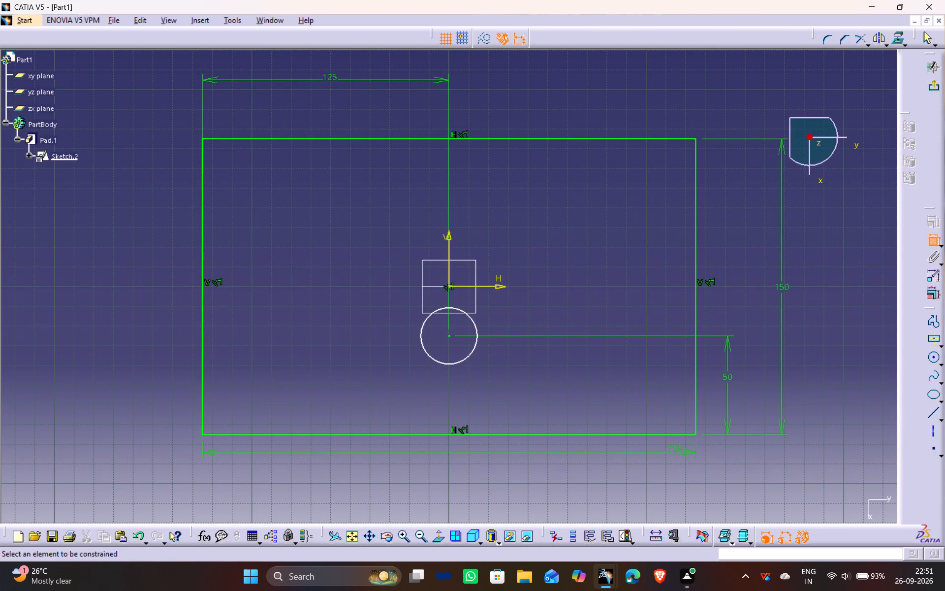
pyautogui.click(467, 313)
pyautogui.click(549, 296)
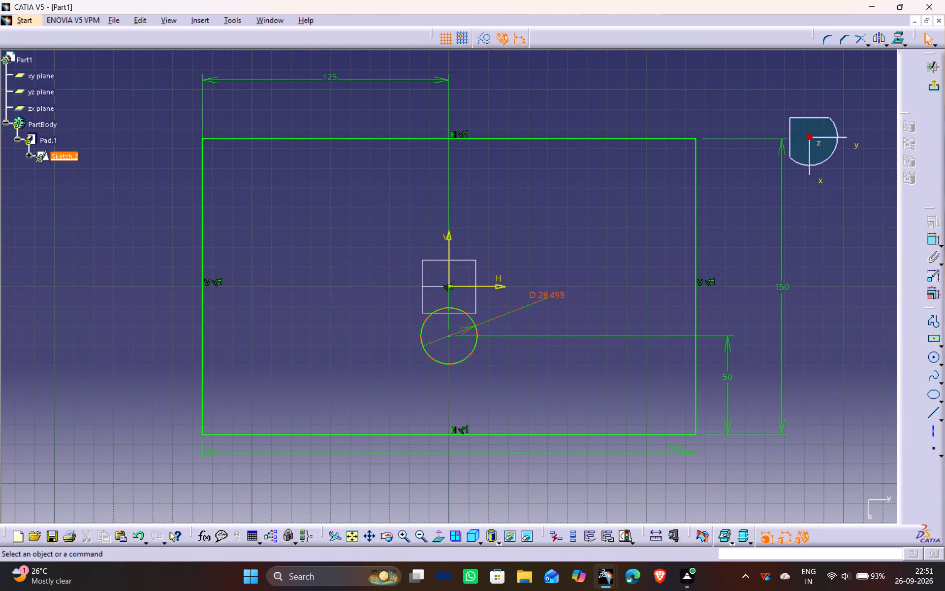
pyautogui.doubleClick(549, 293)
pyautogui.write('50')
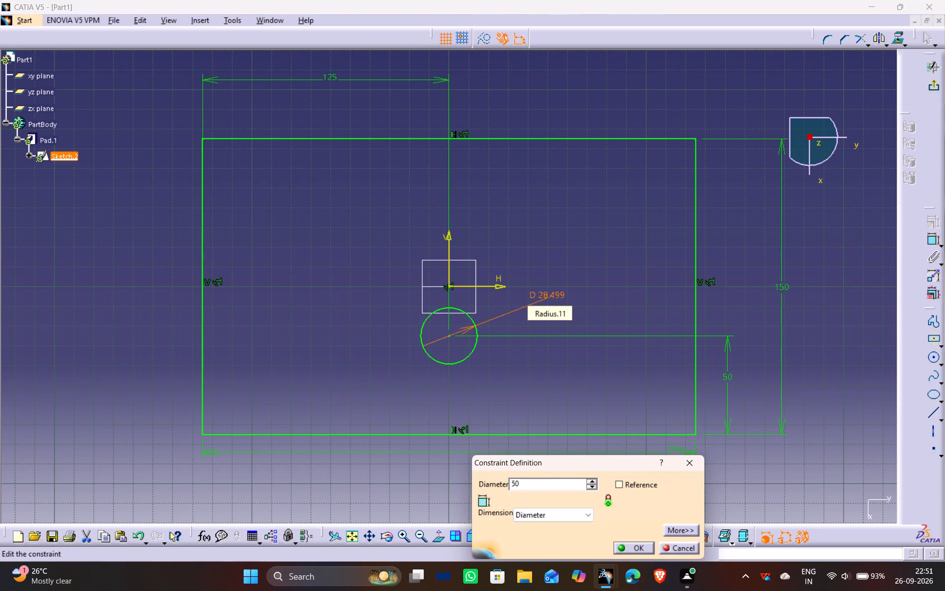
pyautogui.press('Return')
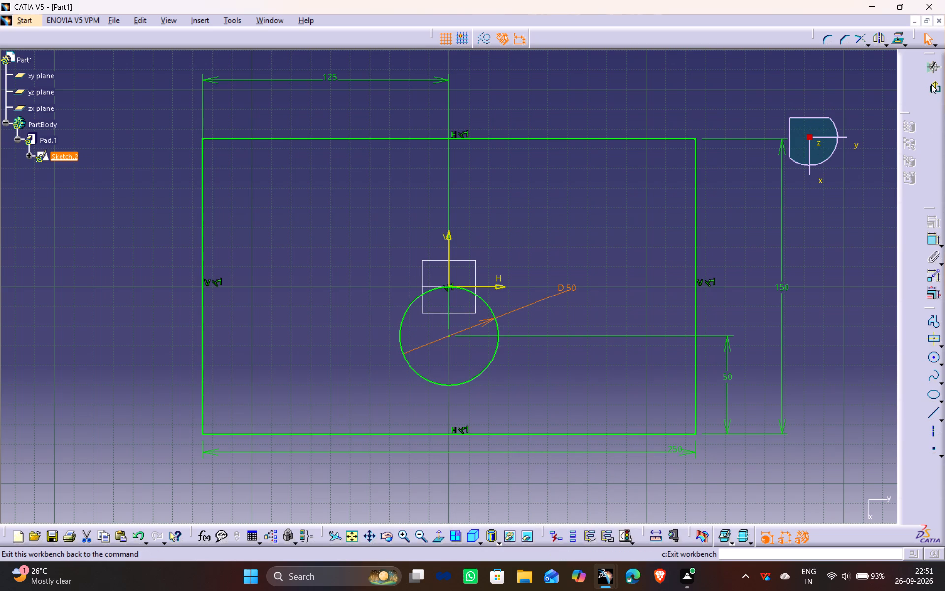
pyautogui.click(931, 84)
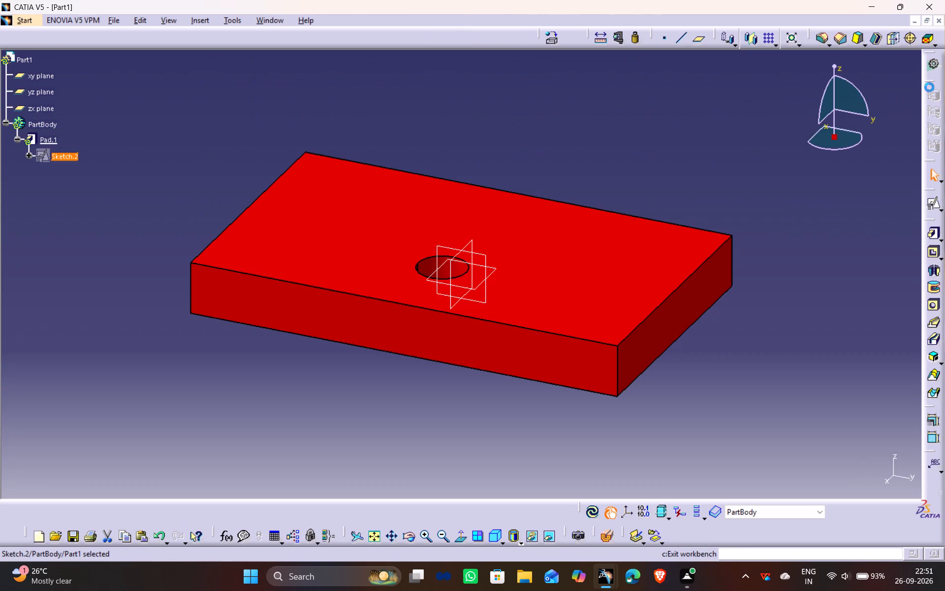
pyautogui.click(596, 510)
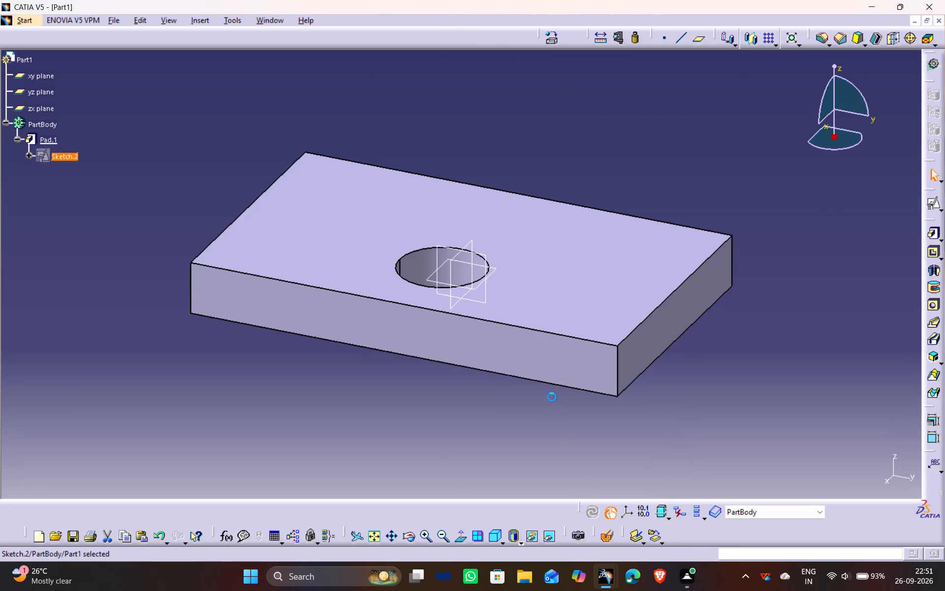
# Place a blind hole on the plate's top face near its back corner, with 25 mm diameter and 30 mm depth, and preview it.
pyautogui.click(932, 297)
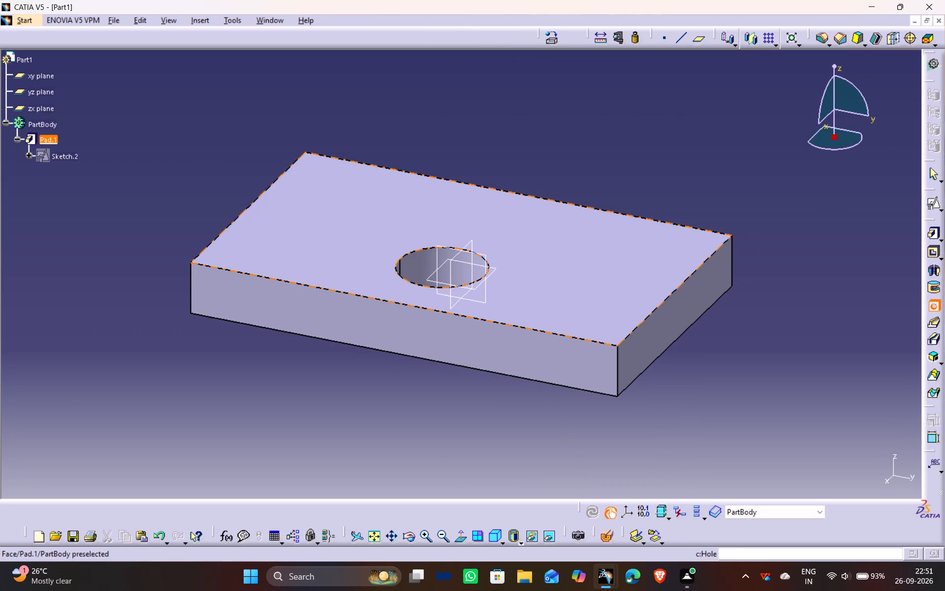
pyautogui.click(313, 168)
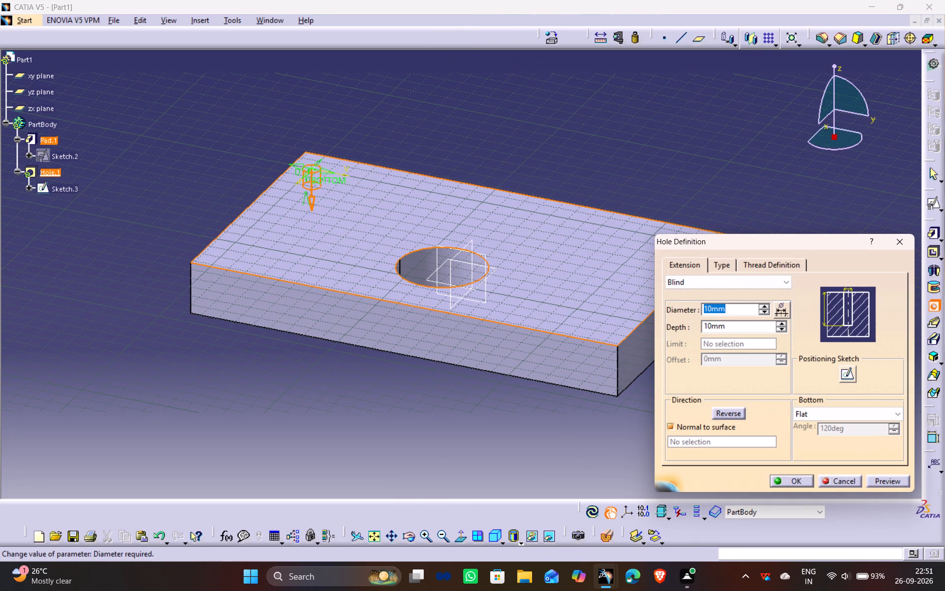
pyautogui.moveTo(713, 304); pyautogui.dragTo(627, 319)
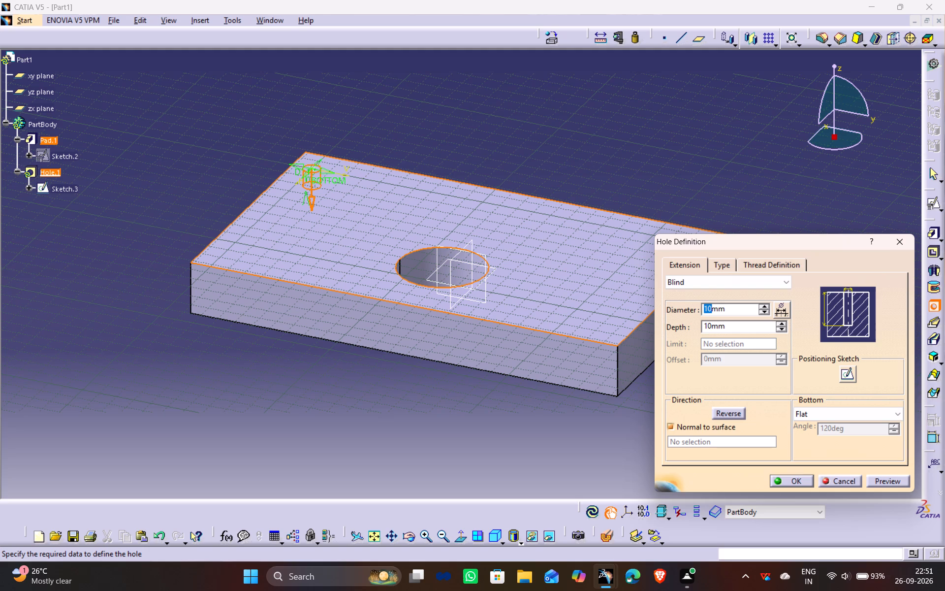
pyautogui.write('25')
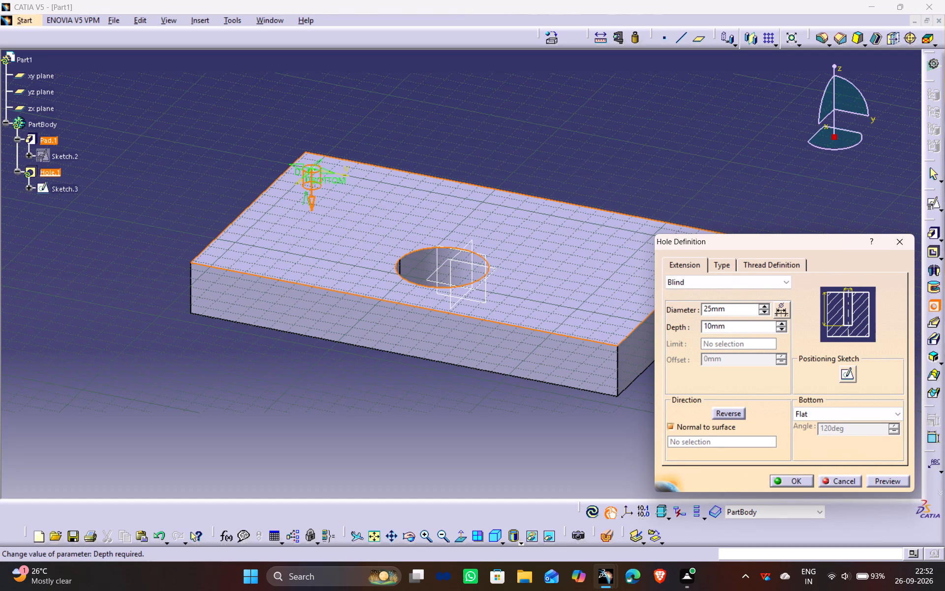
pyautogui.moveTo(709, 324); pyautogui.dragTo(666, 328)
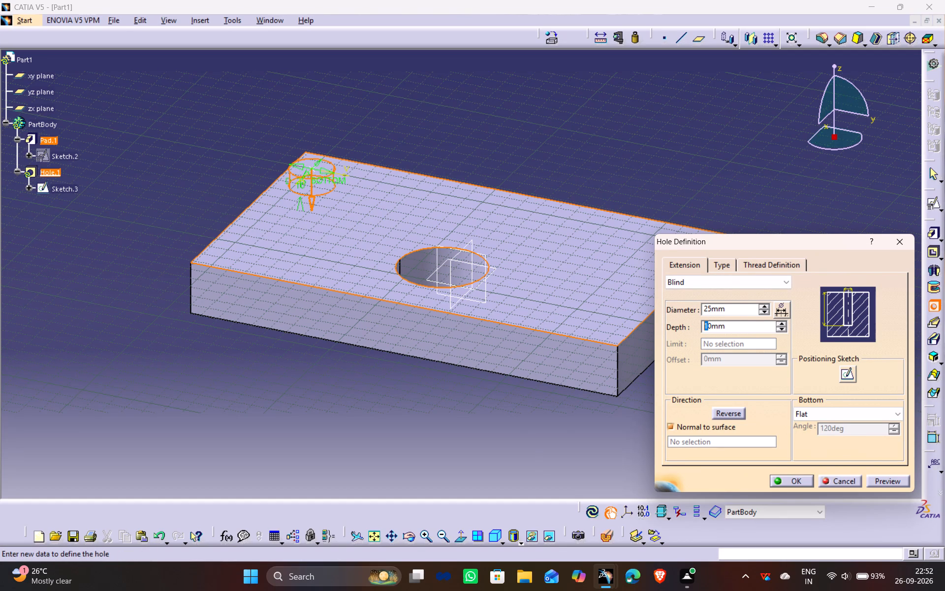
pyautogui.press('3')
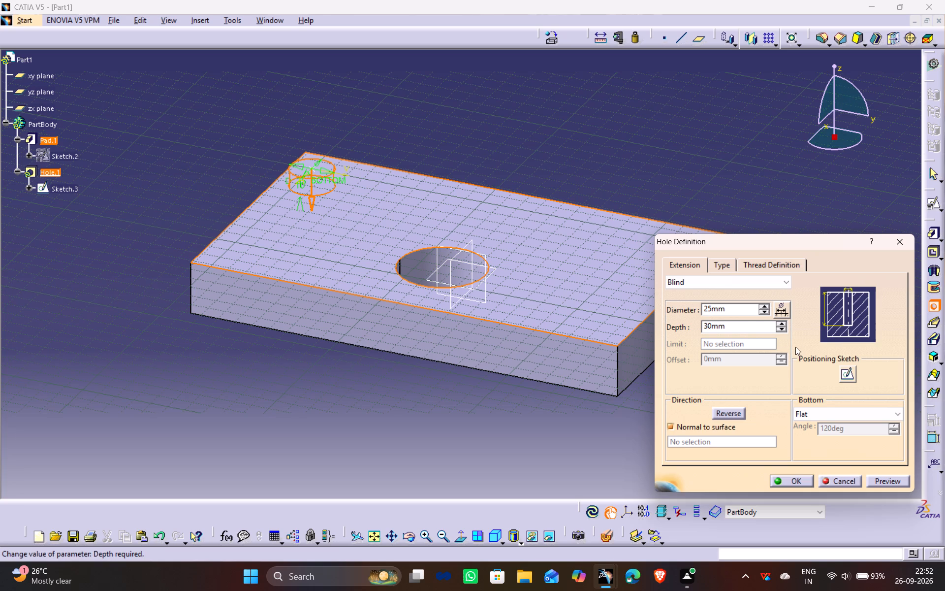
pyautogui.click(799, 343)
pyautogui.click(878, 479)
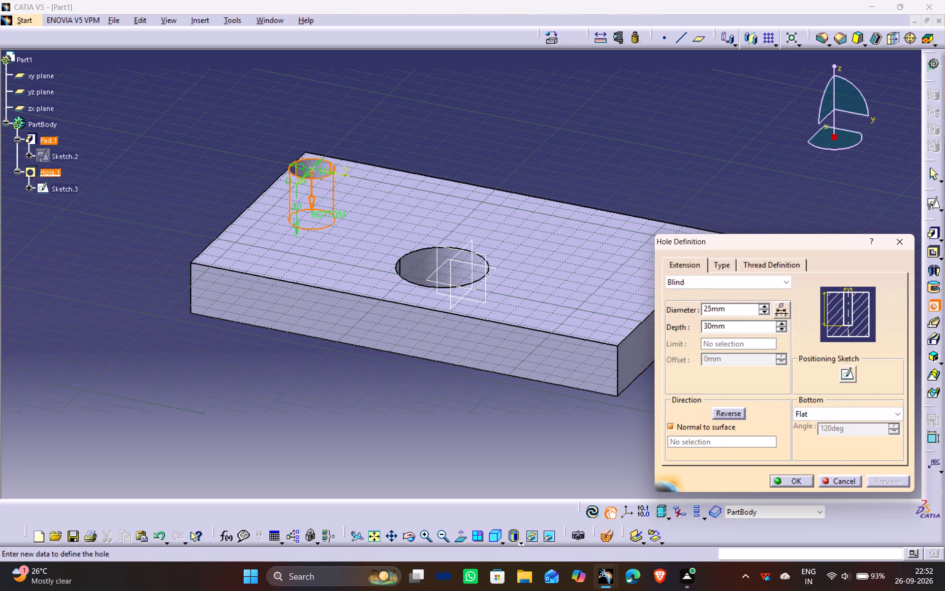
# Examine the previewed corner hole from the plate's underside and from above.
pyautogui.scroll(1, 237, 380)
pyautogui.moveTo(237, 380); pyautogui.dragTo(379, 245, button='middle')
pyautogui.scroll(-1, 237, 380)
pyautogui.moveTo(237, 379); pyautogui.dragTo(379, 245)
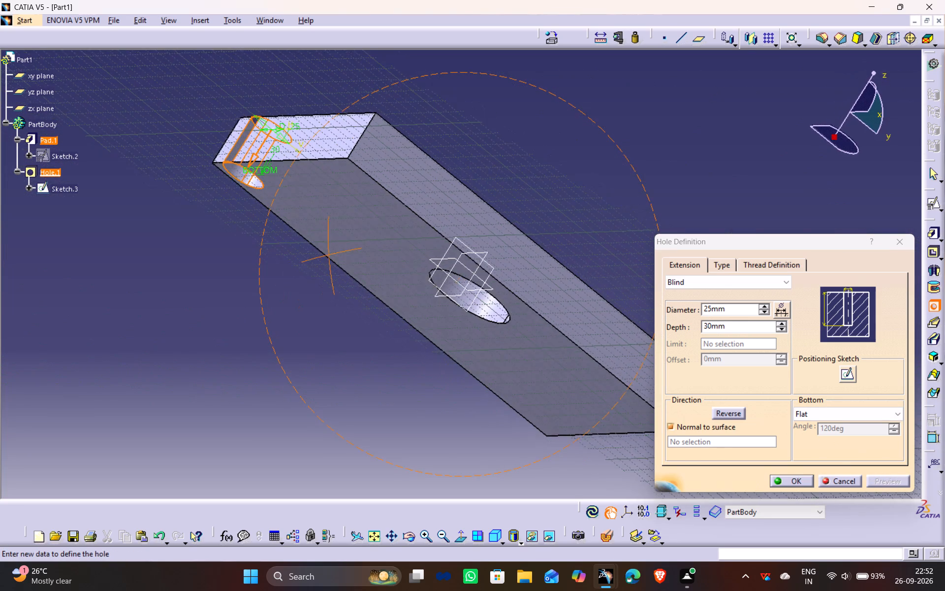
pyautogui.moveTo(379, 245); pyautogui.dragTo(273, 376)
pyautogui.moveTo(379, 245); pyautogui.dragTo(273, 376, button='middle')
pyautogui.moveTo(333, 89); pyautogui.dragTo(331, 91, button='middle')
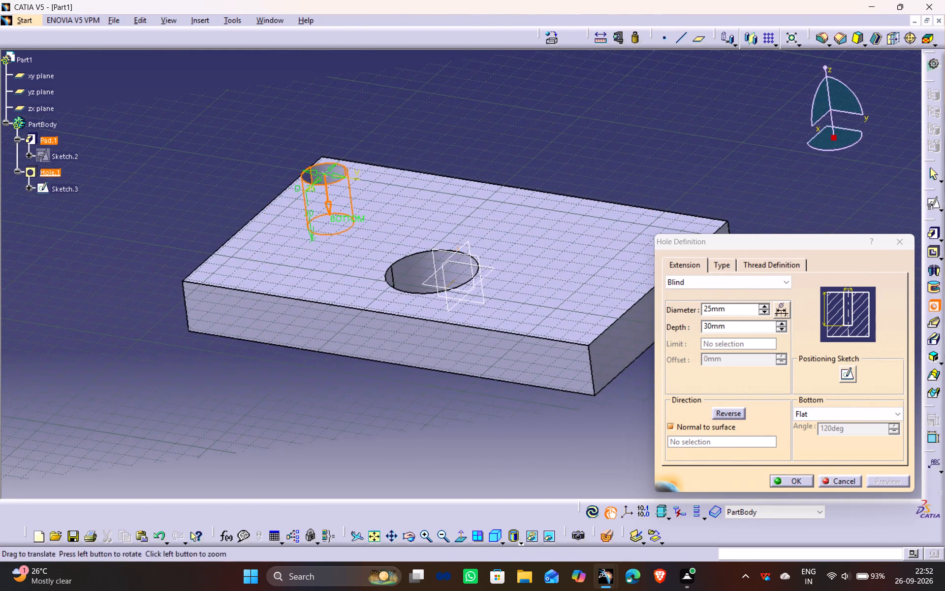
pyautogui.moveTo(330, 92); pyautogui.dragTo(373, 145)
pyautogui.moveTo(331, 91); pyautogui.dragTo(373, 145, button='middle')
pyautogui.scroll(-1, 364, 131)
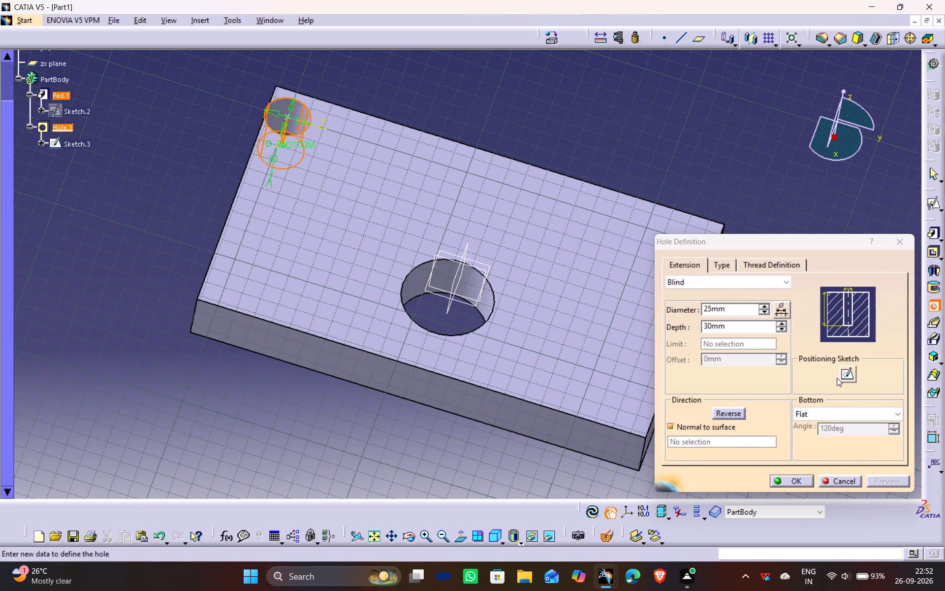
# Open the hole's positioning sketch, dimension its center point from the plate's nearest short edge, and set the distance to 30 mm.
pyautogui.click(845, 375)
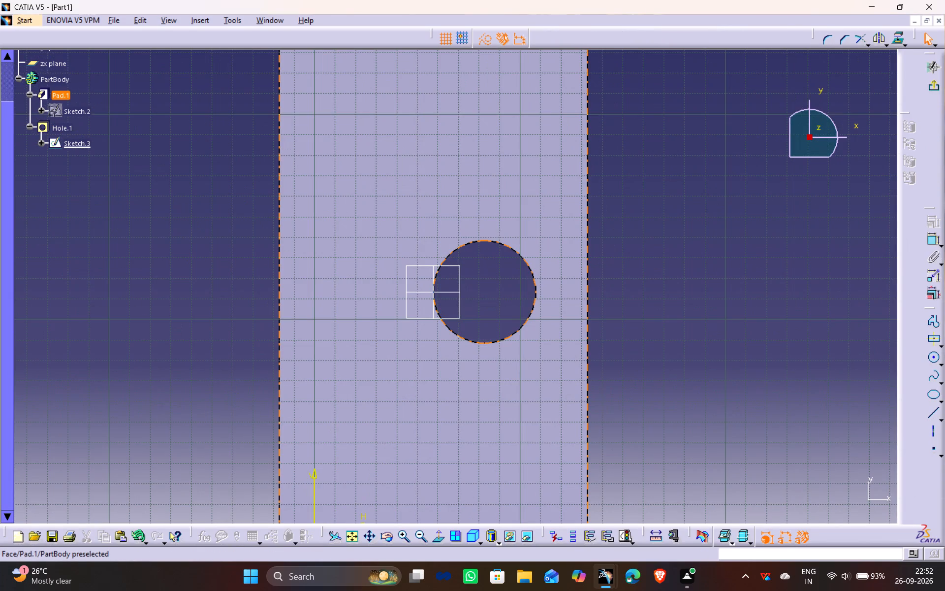
pyautogui.moveTo(379, 291); pyautogui.dragTo(487, 58, button='middle')
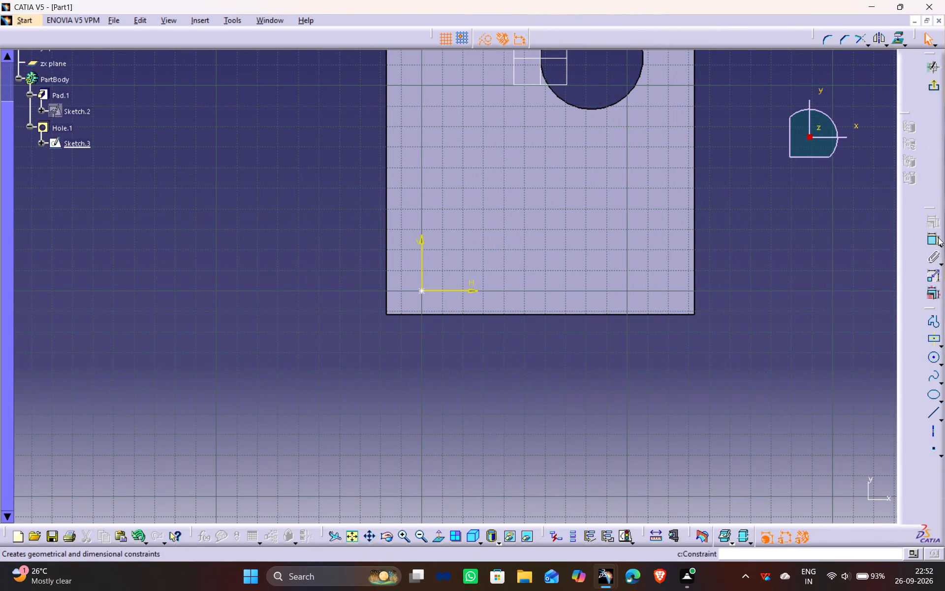
pyautogui.click(938, 237)
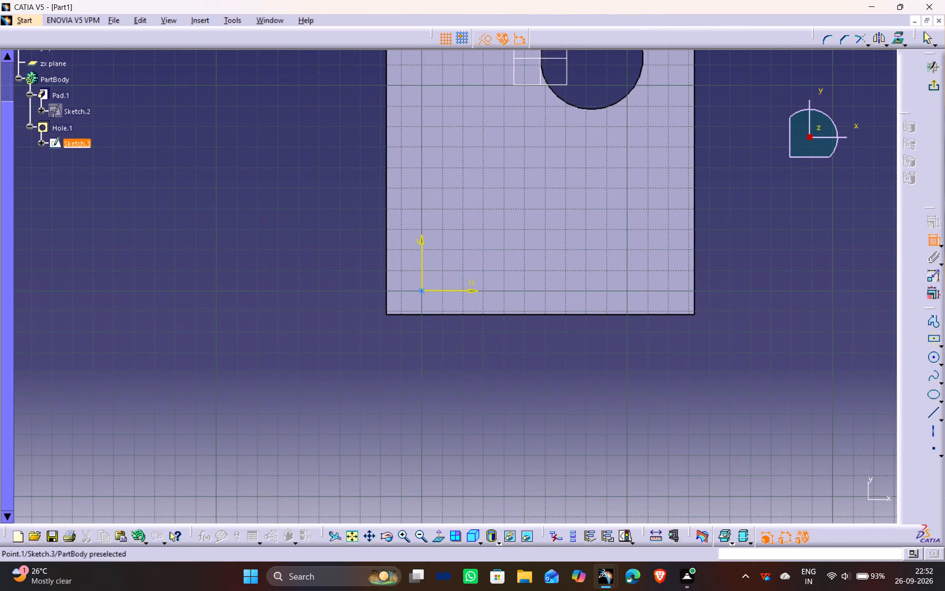
pyautogui.click(422, 291)
pyautogui.click(426, 315)
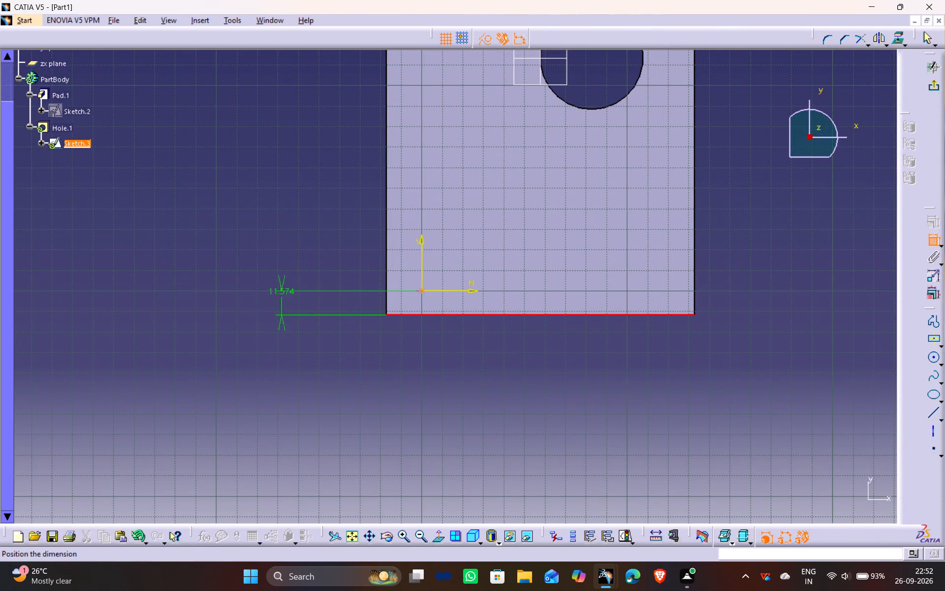
pyautogui.click(275, 307)
pyautogui.doubleClick(276, 300)
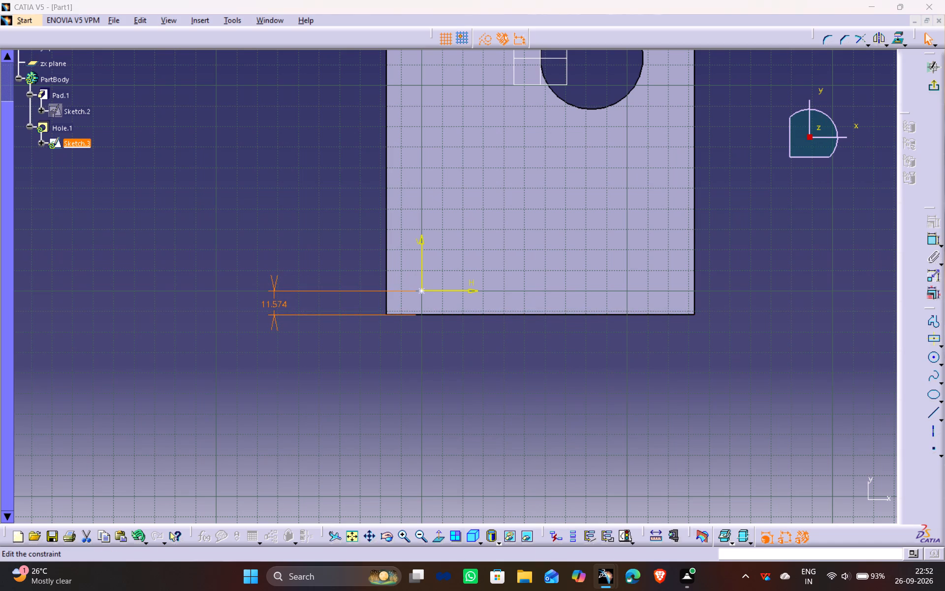
pyautogui.write('30')
pyautogui.press('Return')
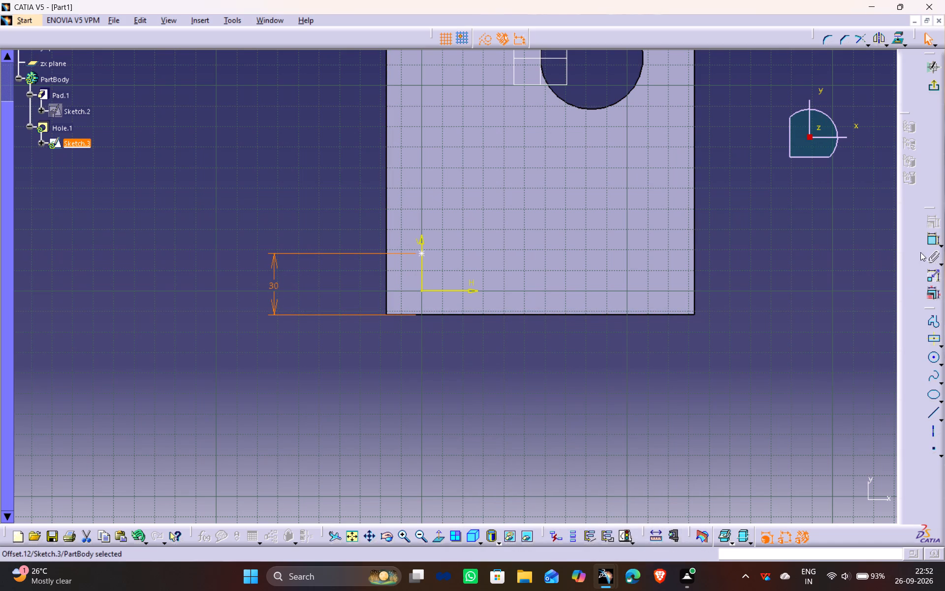
# Dimension the hole's center point from the plate's nearest long edge and set the distance to 30 mm.
pyautogui.click(929, 241)
pyautogui.click(425, 254)
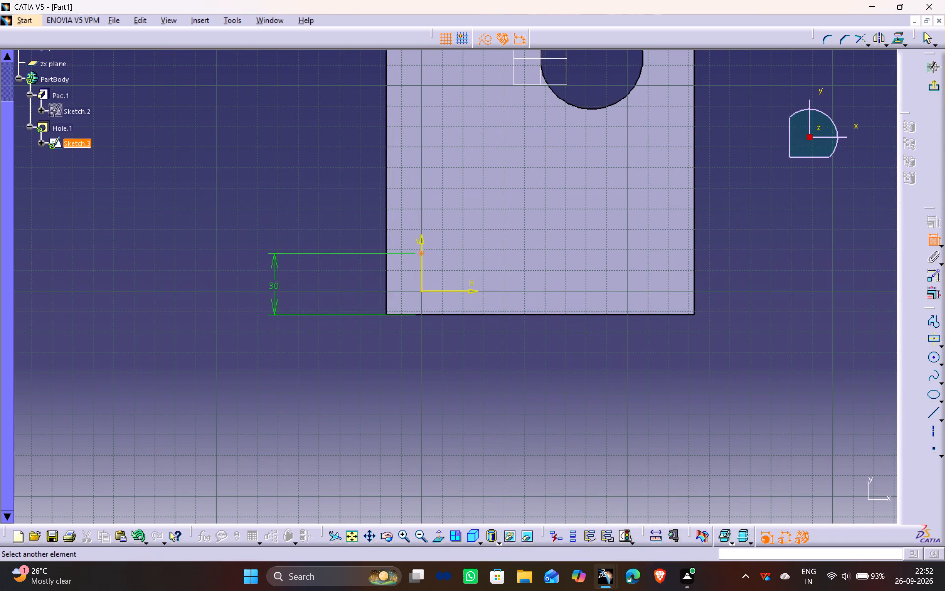
pyautogui.moveTo(386, 287); pyautogui.dragTo(378, 292)
pyautogui.click(403, 400)
pyautogui.doubleClick(402, 397)
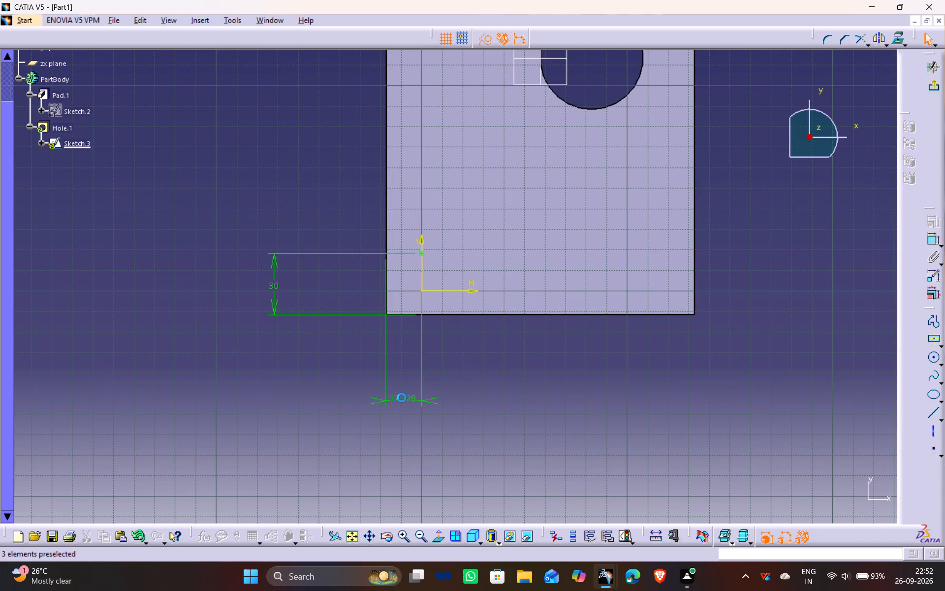
pyautogui.write('30')
pyautogui.press('Return')
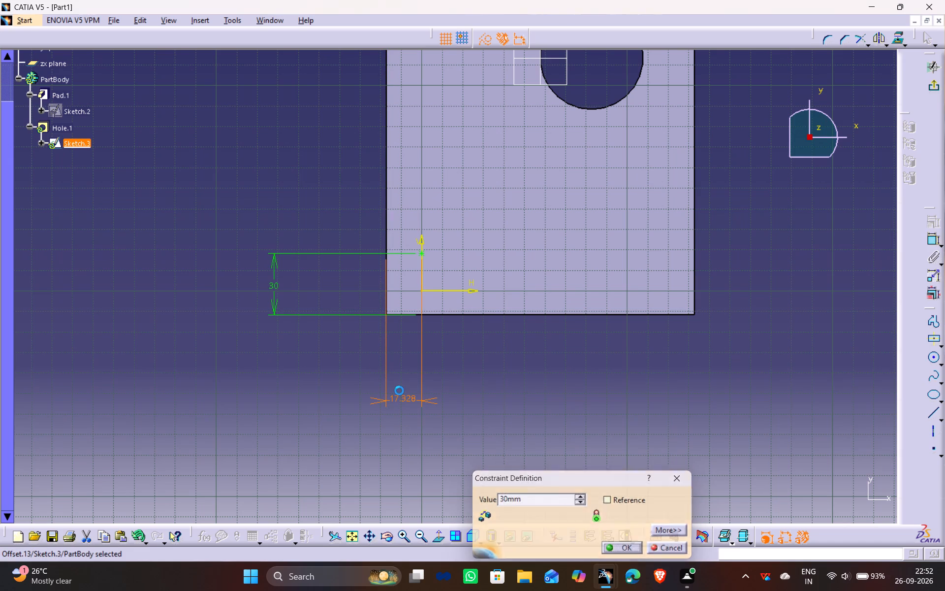
pyautogui.click(538, 366)
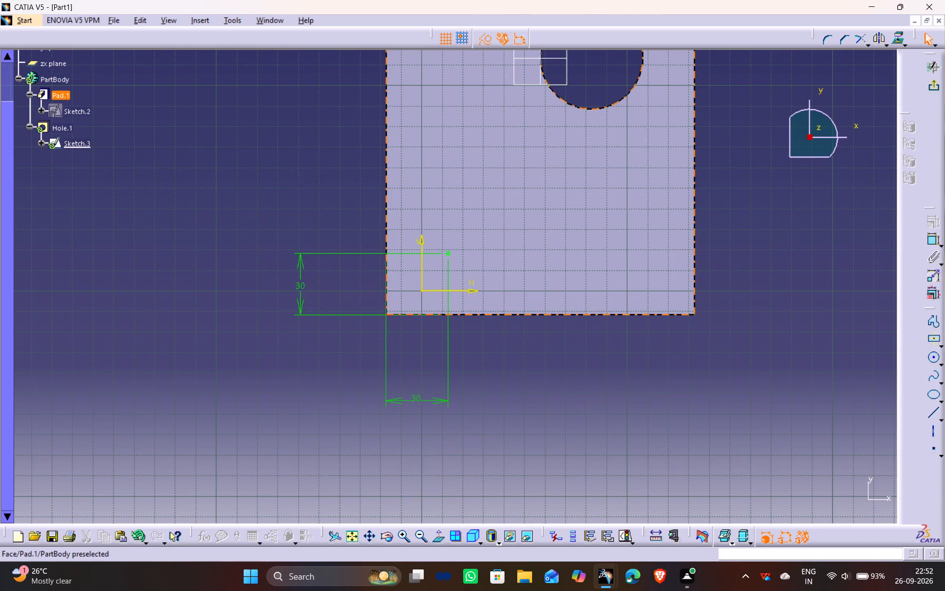
# Leave the positioning sketch, preview the relocated hole, and create it.
pyautogui.click(936, 85)
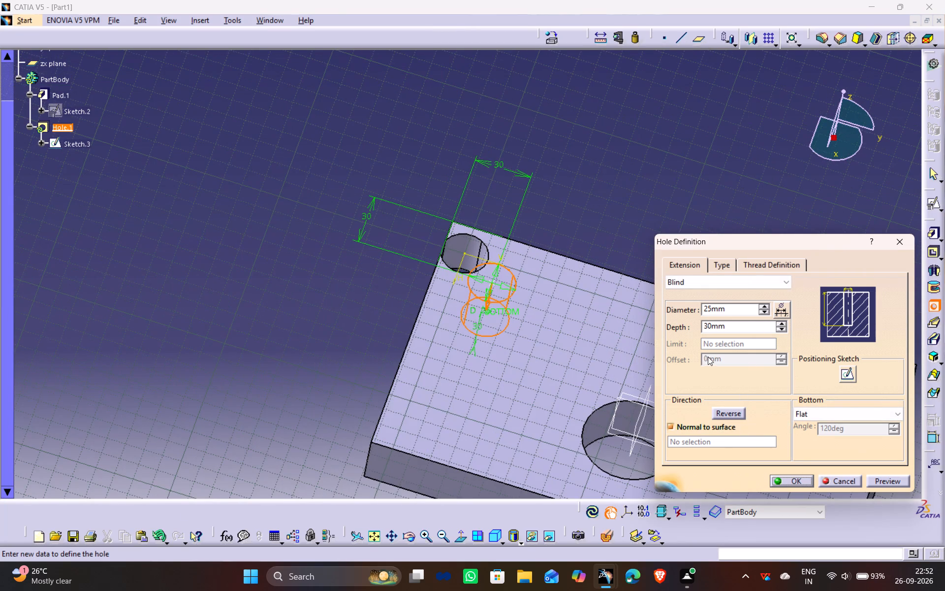
pyautogui.click(887, 481)
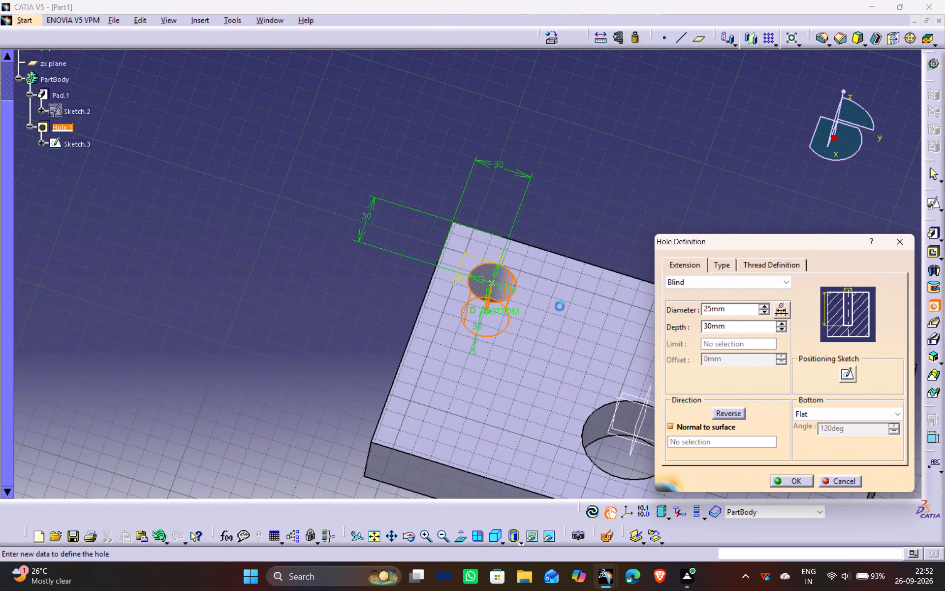
pyautogui.moveTo(557, 329); pyautogui.dragTo(515, 237, button='middle')
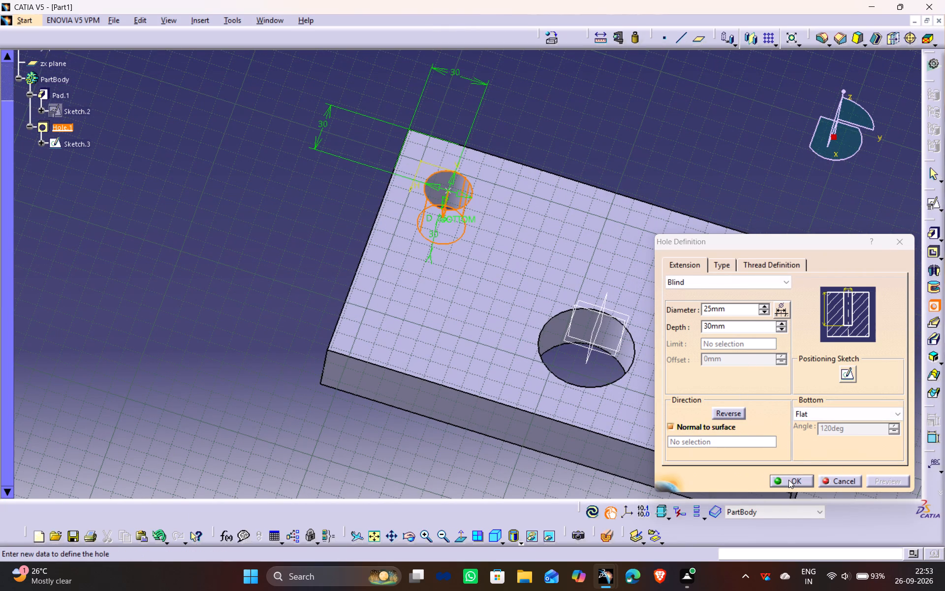
pyautogui.click(788, 480)
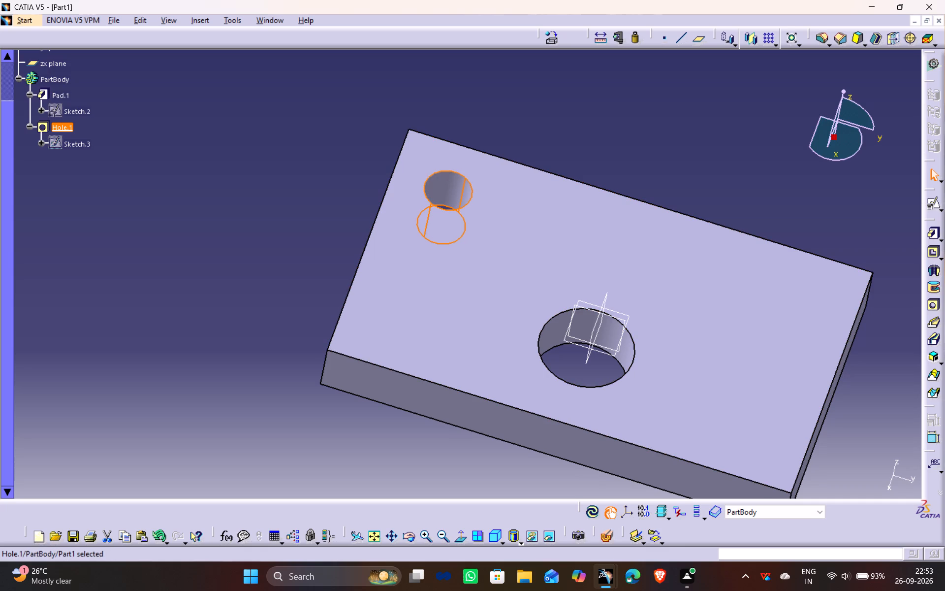
# Start a rectangular pattern of the corner hole with 2 second-direction instances, referenced to the plate's top face, and flip the second direction across the plate.
pyautogui.click(770, 39)
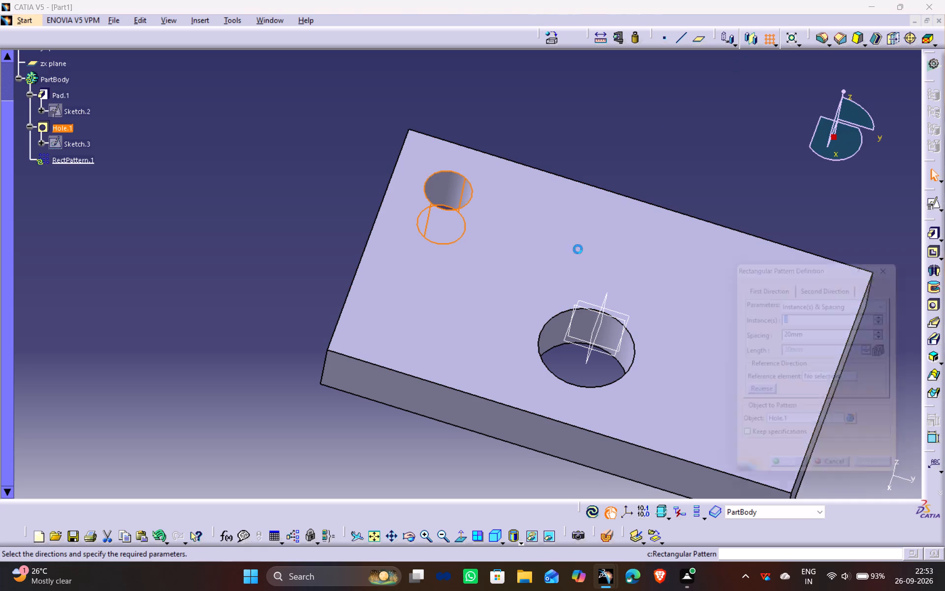
pyautogui.click(826, 288)
pyautogui.moveTo(793, 319); pyautogui.dragTo(629, 289)
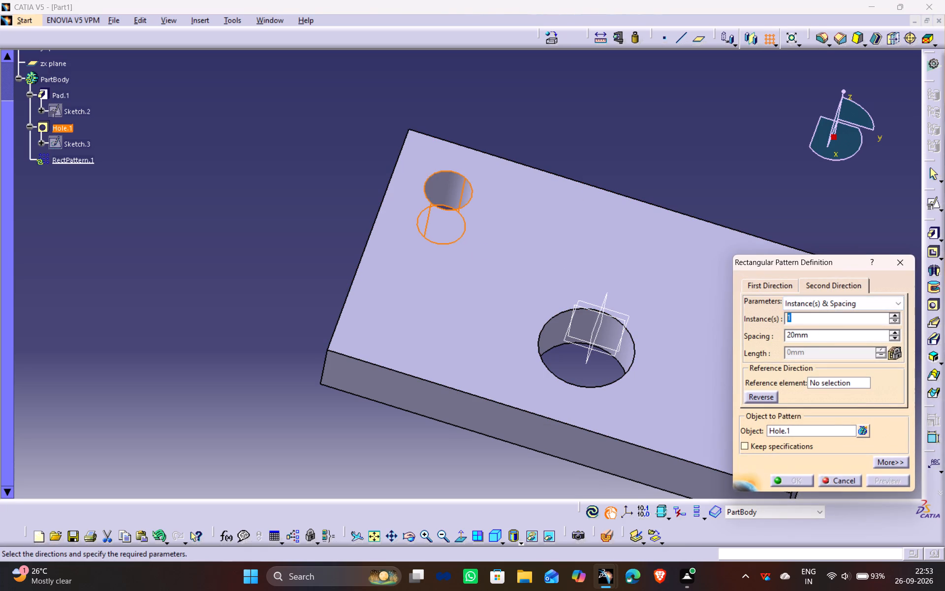
pyautogui.press('2')
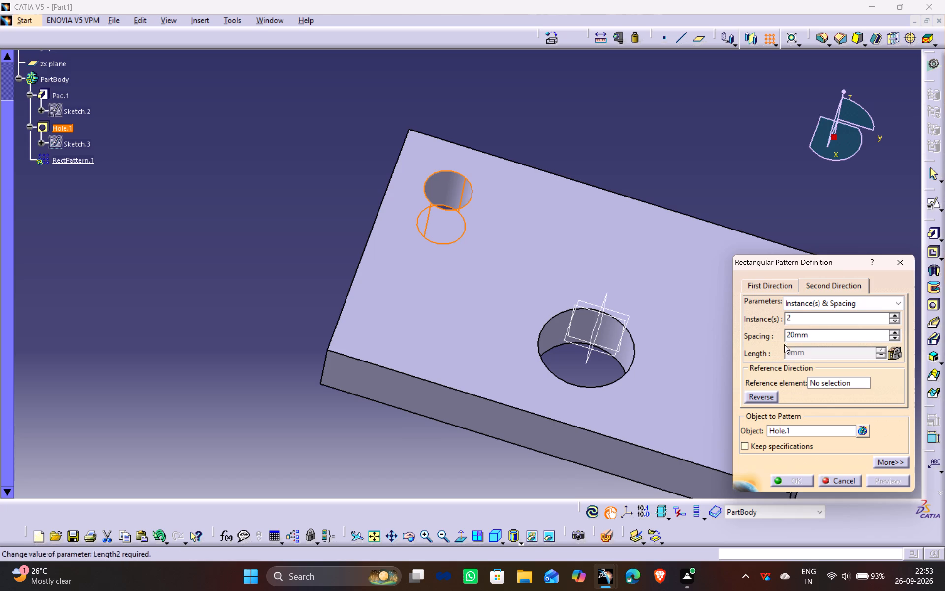
pyautogui.click(775, 286)
pyautogui.click(830, 386)
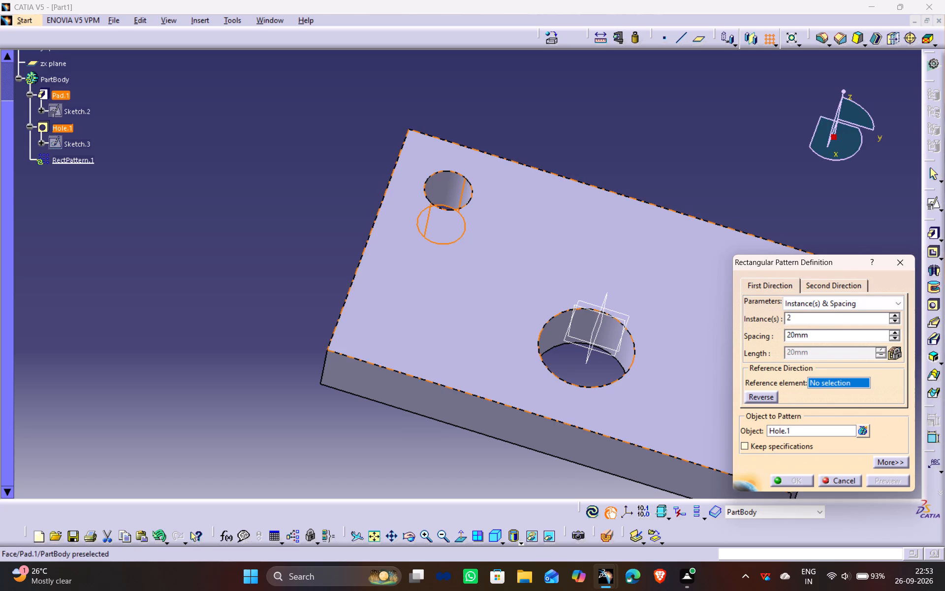
pyautogui.click(701, 307)
pyautogui.moveTo(682, 295); pyautogui.dragTo(651, 264, button='middle')
pyautogui.scroll(1, 648, 260)
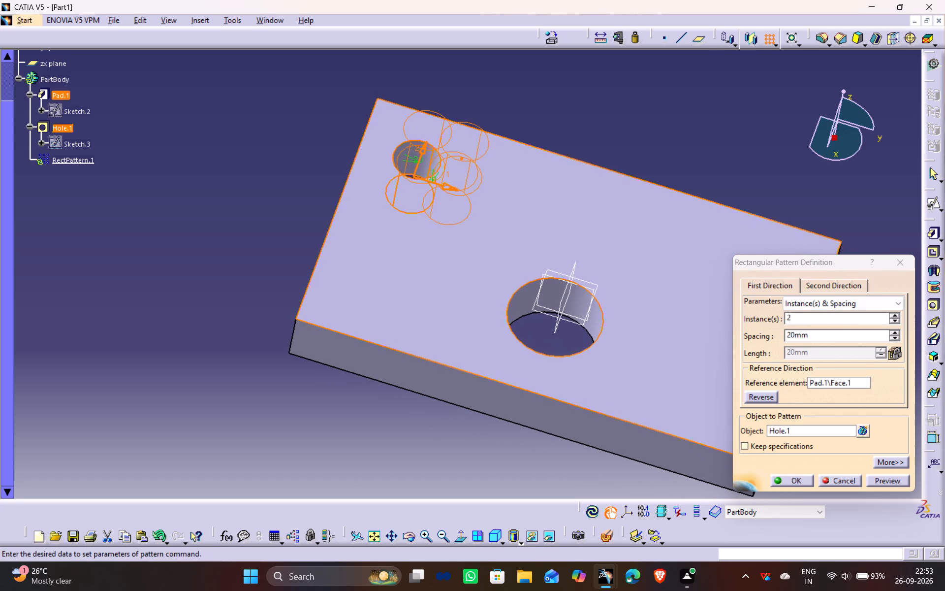
pyautogui.click(422, 149)
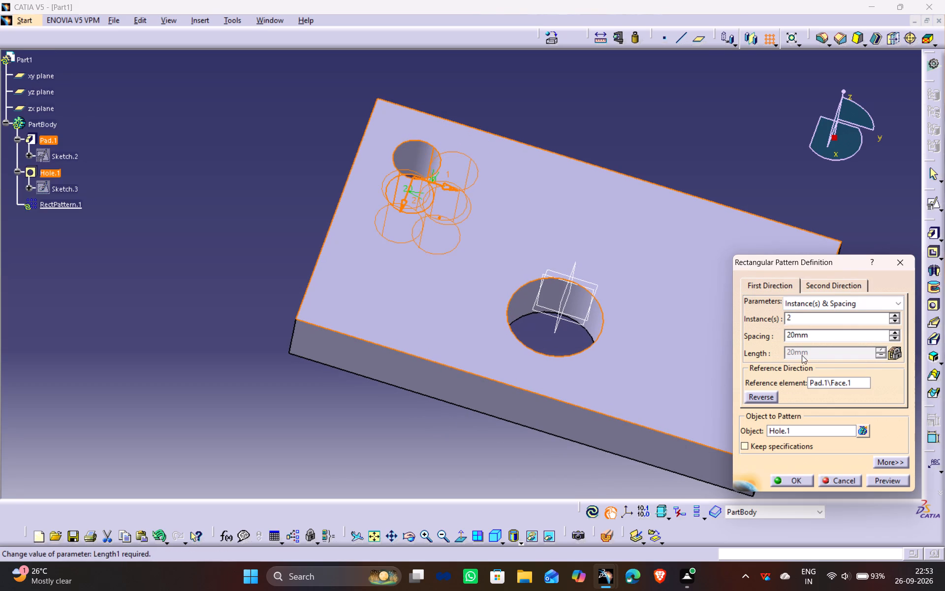
# Set the pattern's first-direction spacing to 190 mm and preview the holes along the plate's length.
pyautogui.click(897, 333)
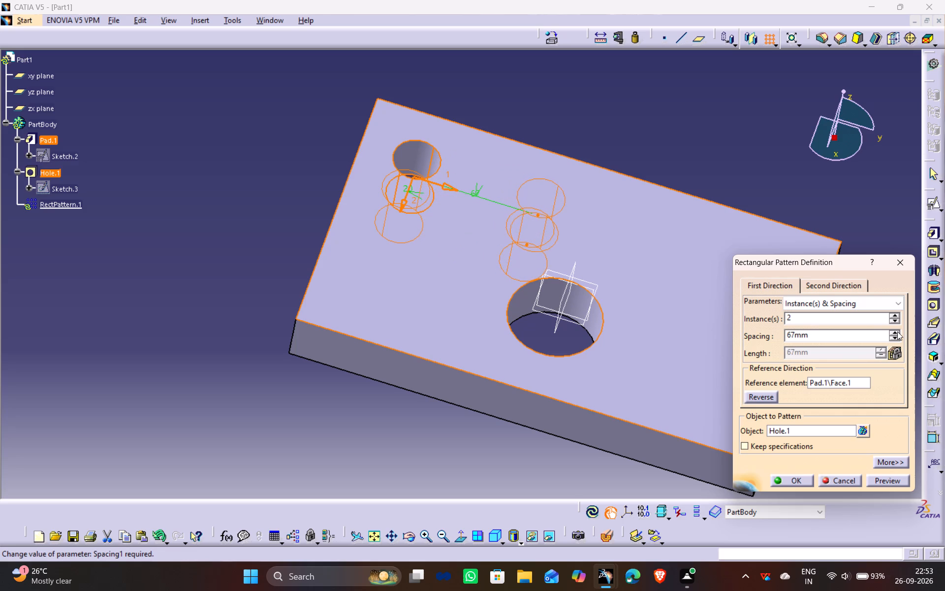
pyautogui.moveTo(793, 334); pyautogui.dragTo(710, 323)
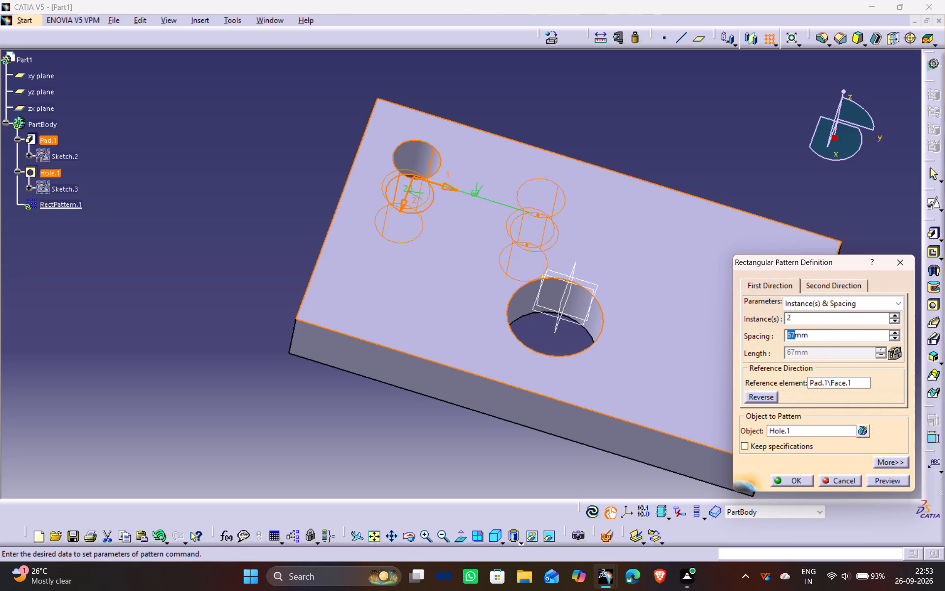
pyautogui.moveTo(710, 323); pyautogui.dragTo(708, 323)
pyautogui.write('190')
pyautogui.click(884, 481)
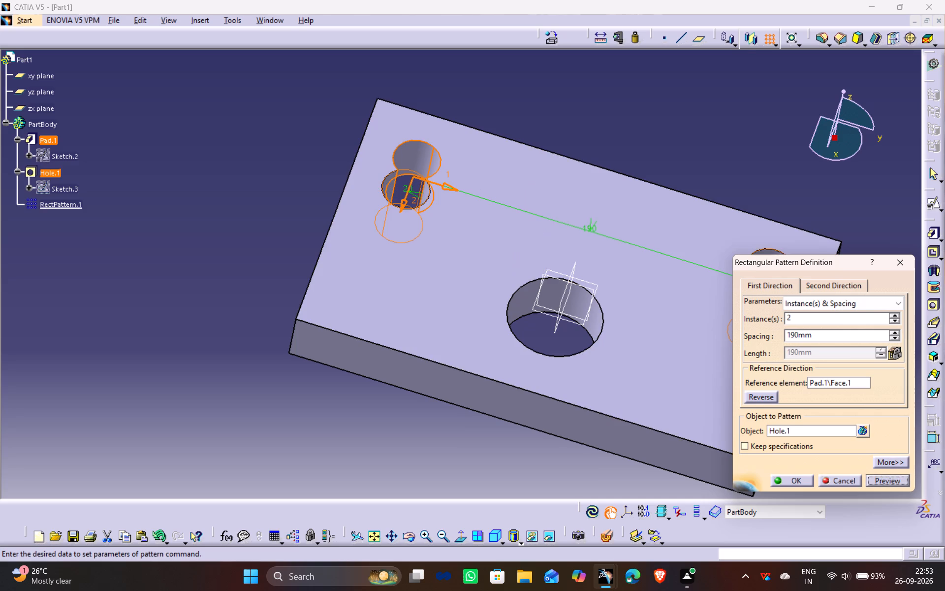
pyautogui.moveTo(615, 210); pyautogui.dragTo(547, 186, button='middle')
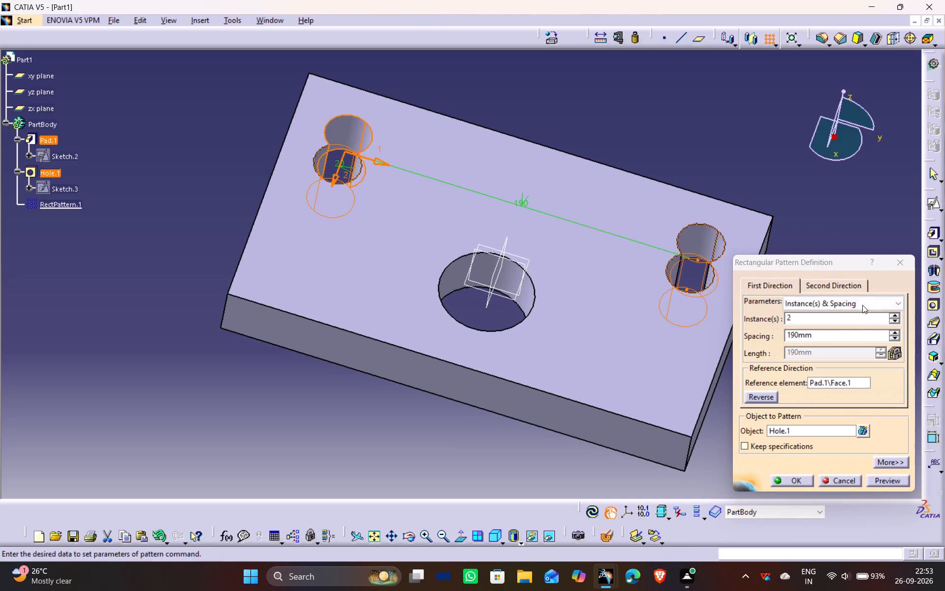
# Set the pattern's second-direction spacing to 90 mm, preview the four corner holes, and create the rectangular pattern.
pyautogui.click(850, 284)
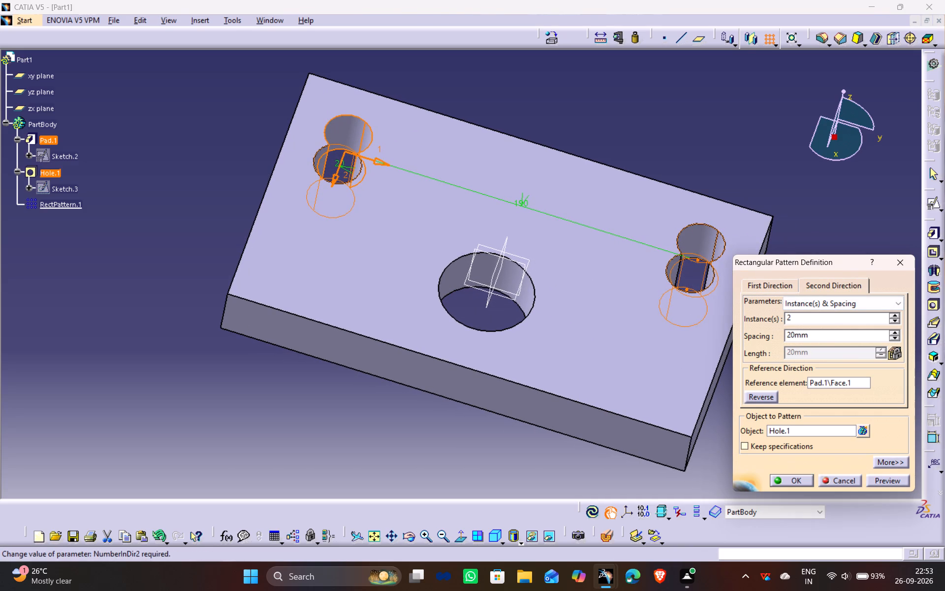
pyautogui.moveTo(794, 335); pyautogui.dragTo(742, 332)
pyautogui.write('90')
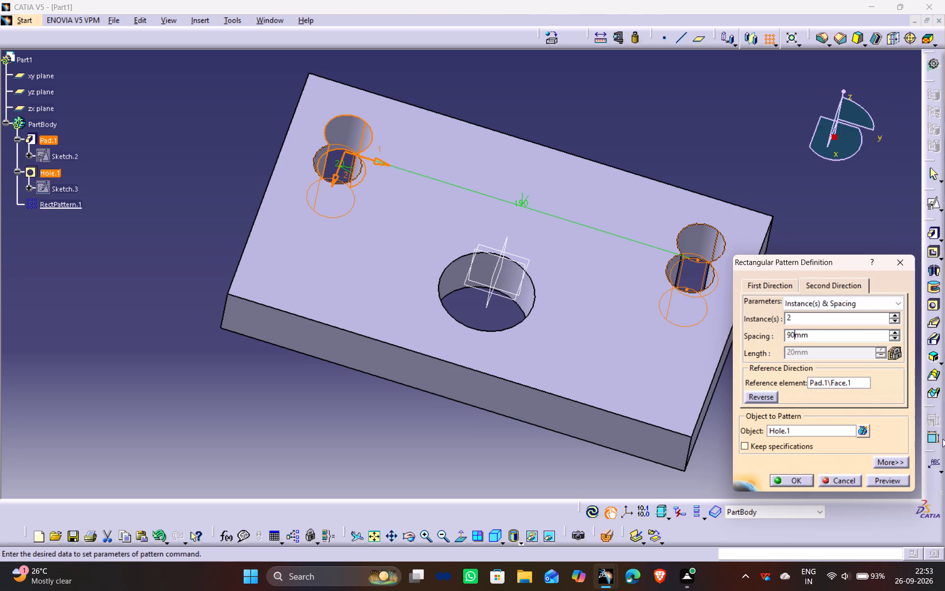
pyautogui.click(888, 481)
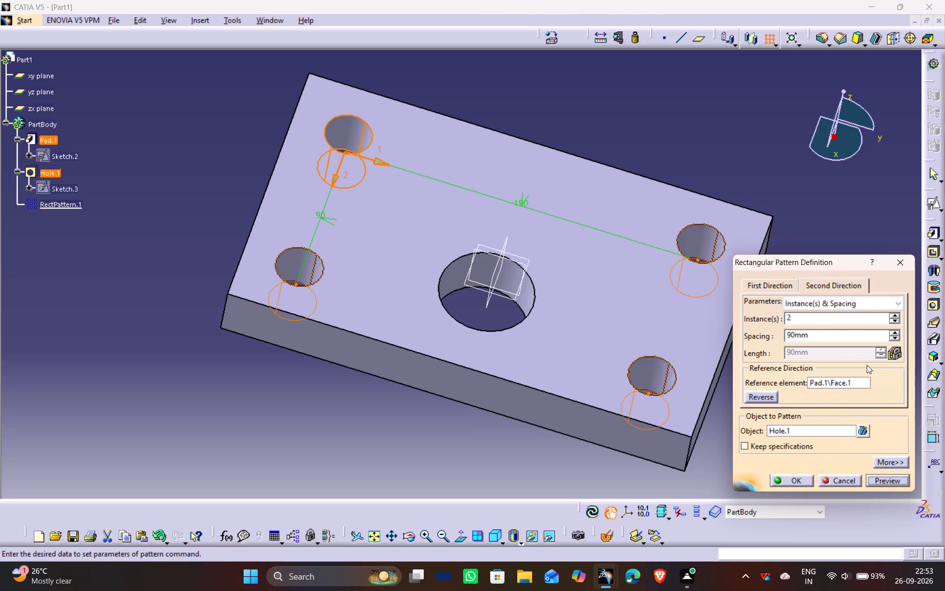
pyautogui.click(796, 479)
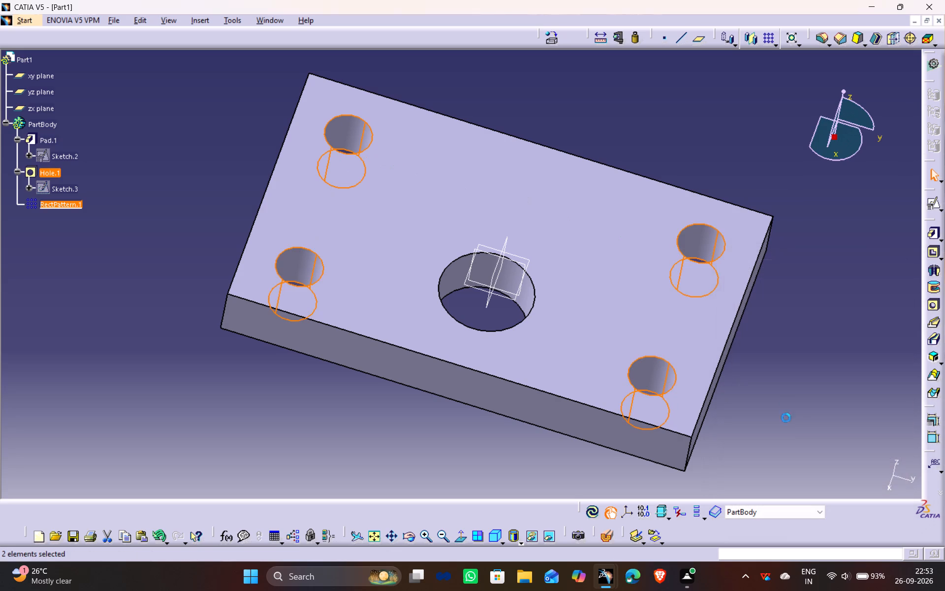
pyautogui.click(786, 357)
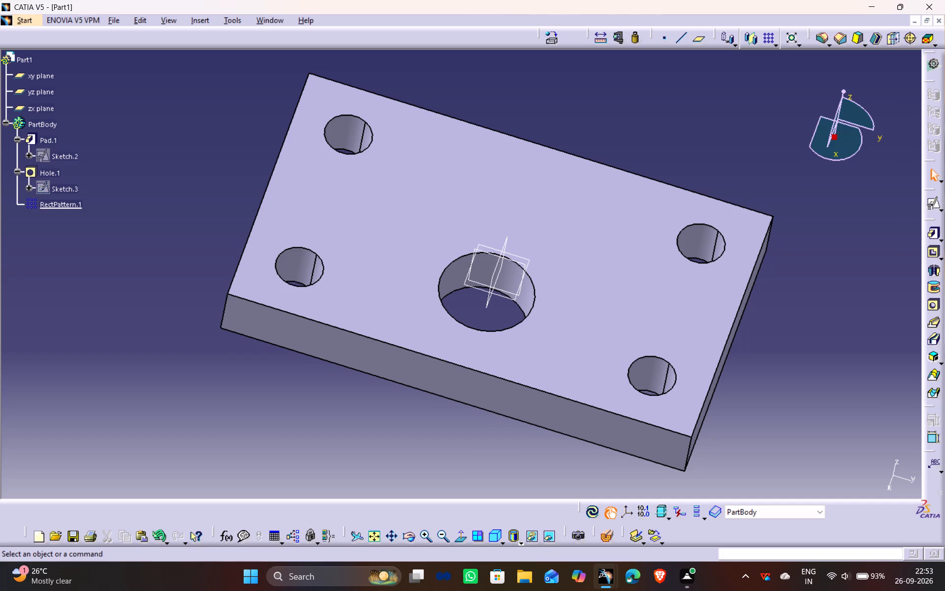
# Save the part in the Documents folder as A18-P1.
pyautogui.hotkey('ctrl', 's')
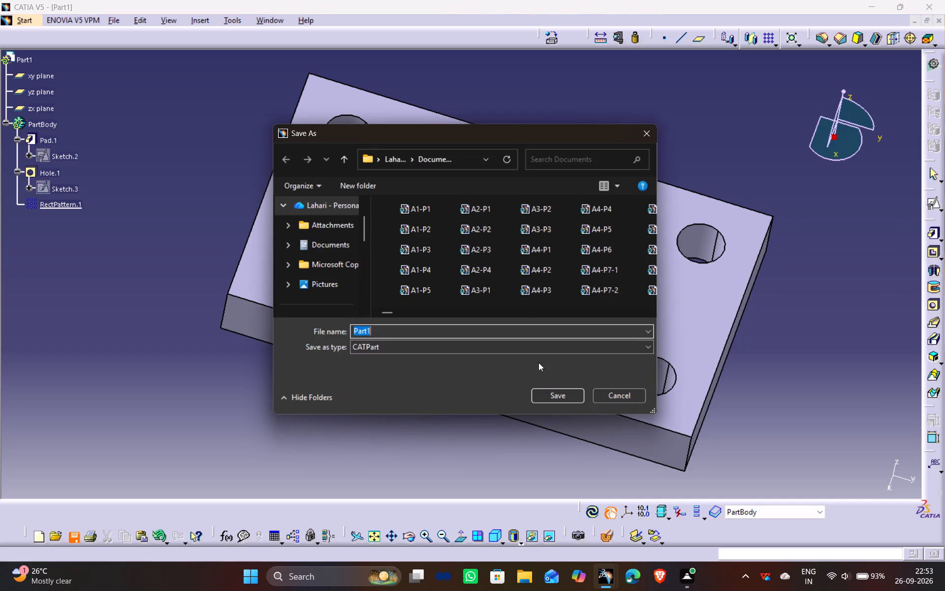
pyautogui.press('BackSpace')
pyautogui.write('A1')
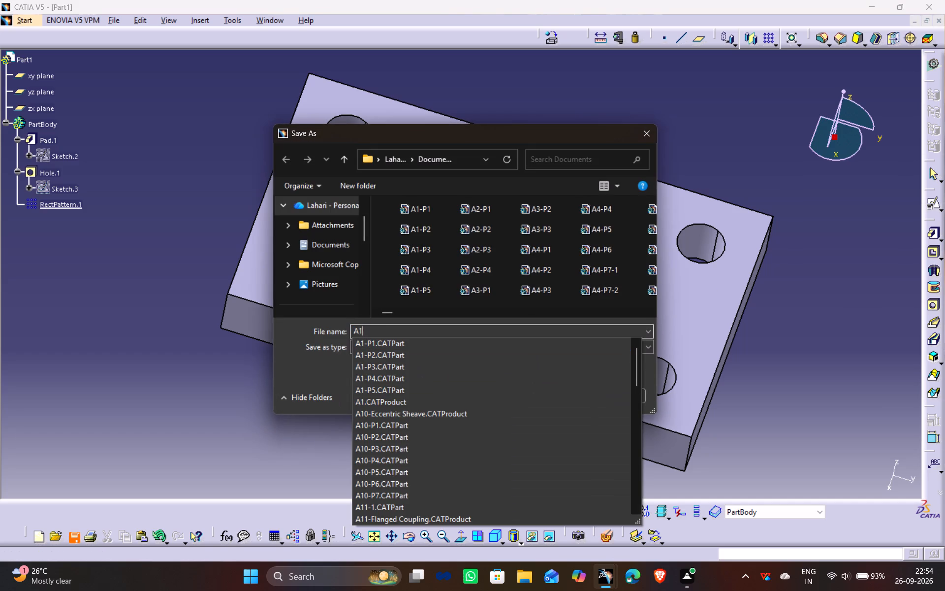
pyautogui.press('7')
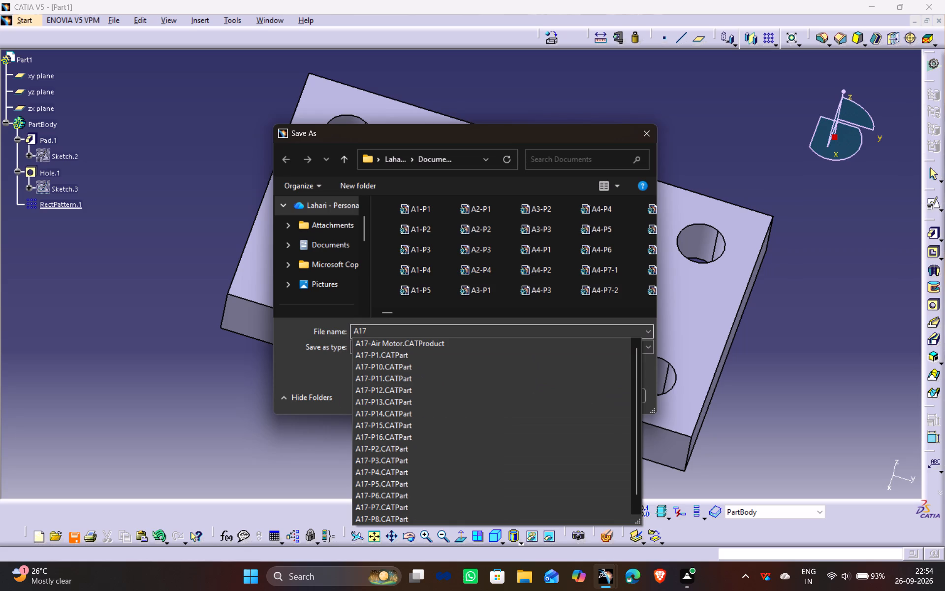
pyautogui.press('BackSpace')
pyautogui.press('8')
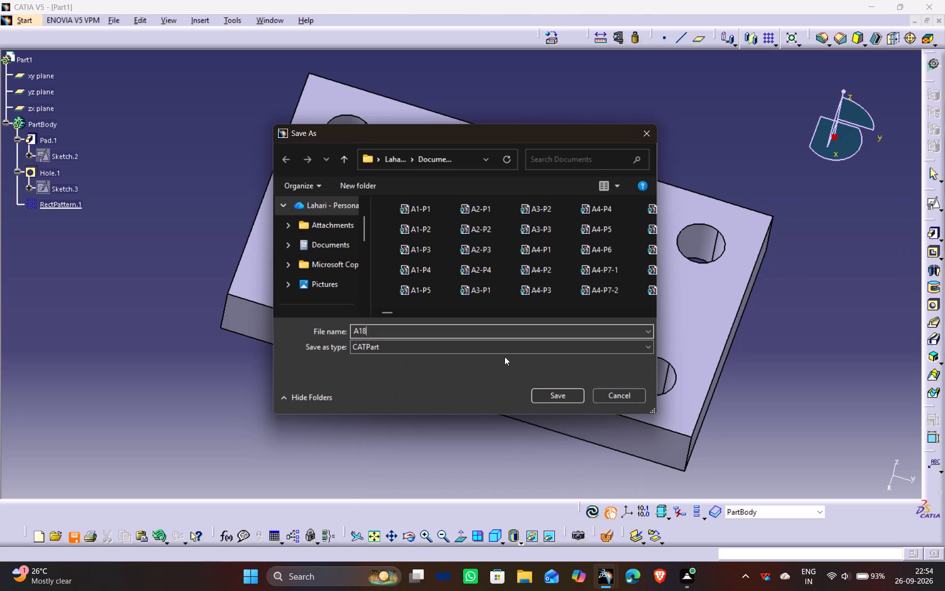
pyautogui.press('-')
pyautogui.hotkey('shift', 'p')
pyautogui.press('1')
pyautogui.press('Return')
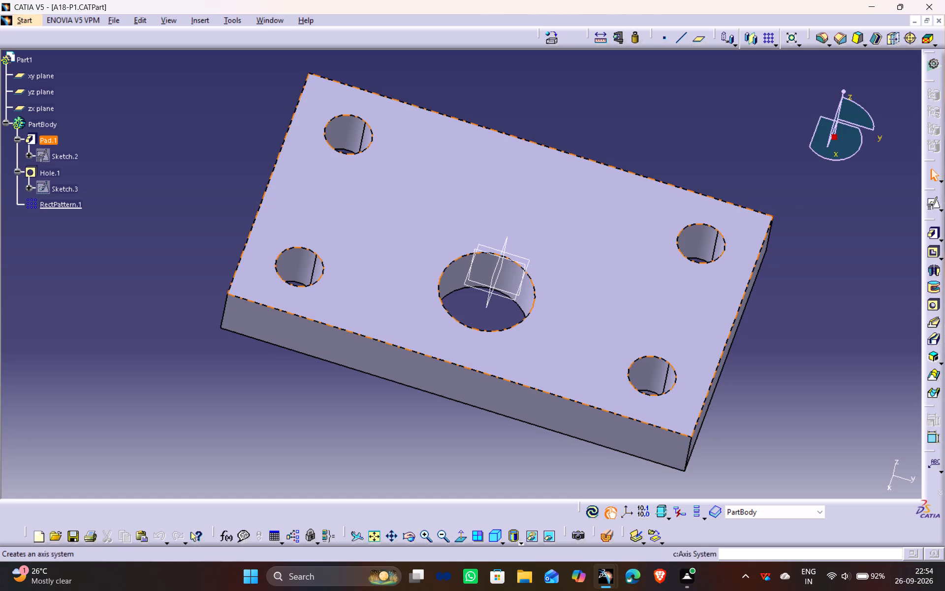
# Create a new Part Design part with the name Part2.
pyautogui.click(24, 15)
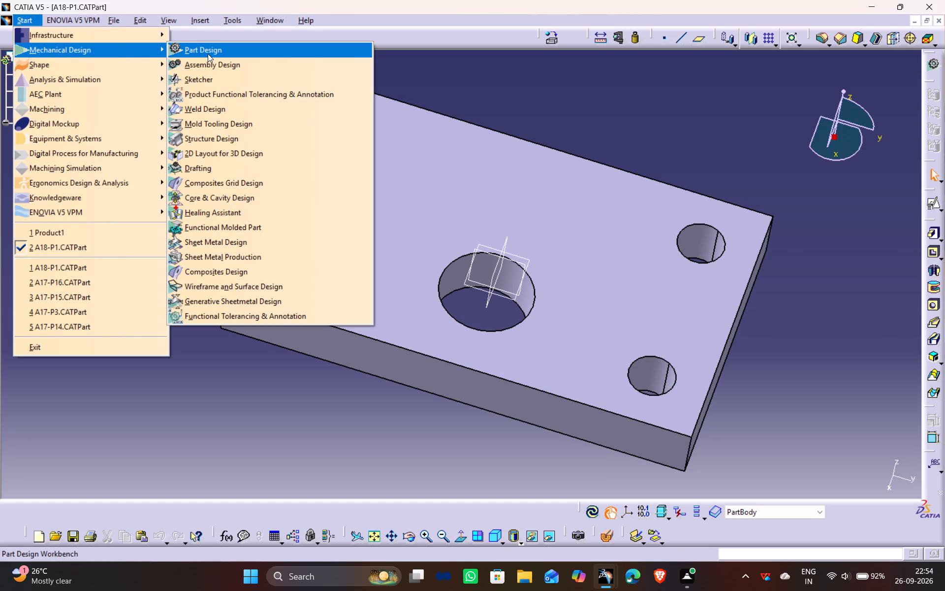
pyautogui.click(208, 54)
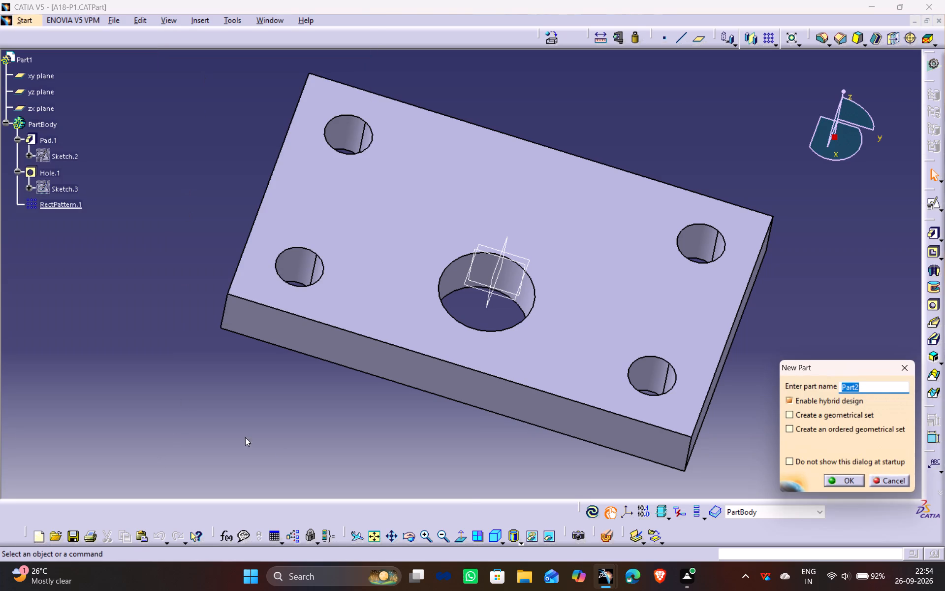
pyautogui.press('Return')
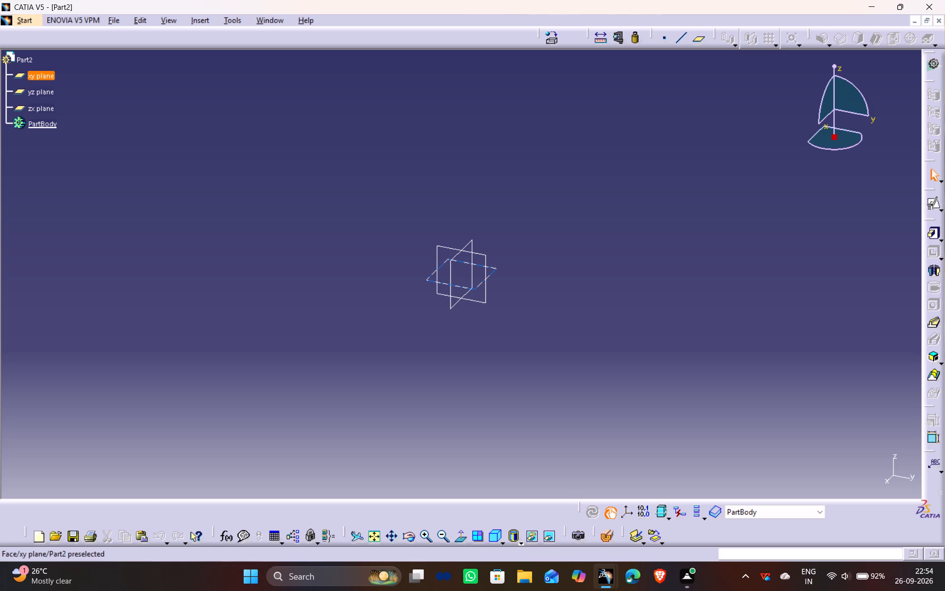
# Start a positioned sketch on the xy plane with the H direction reversed and the axes swapped.
pyautogui.click(495, 271)
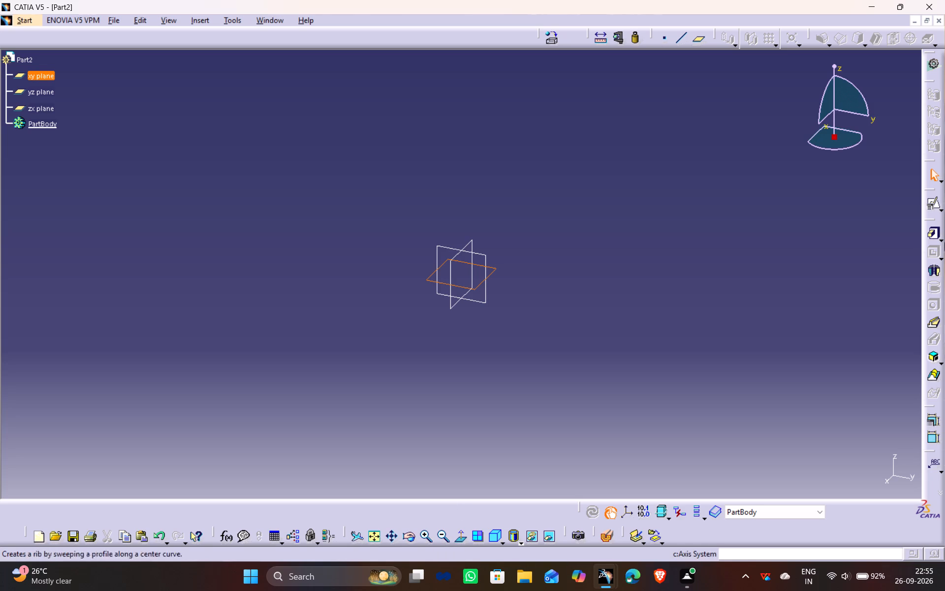
pyautogui.click(930, 200)
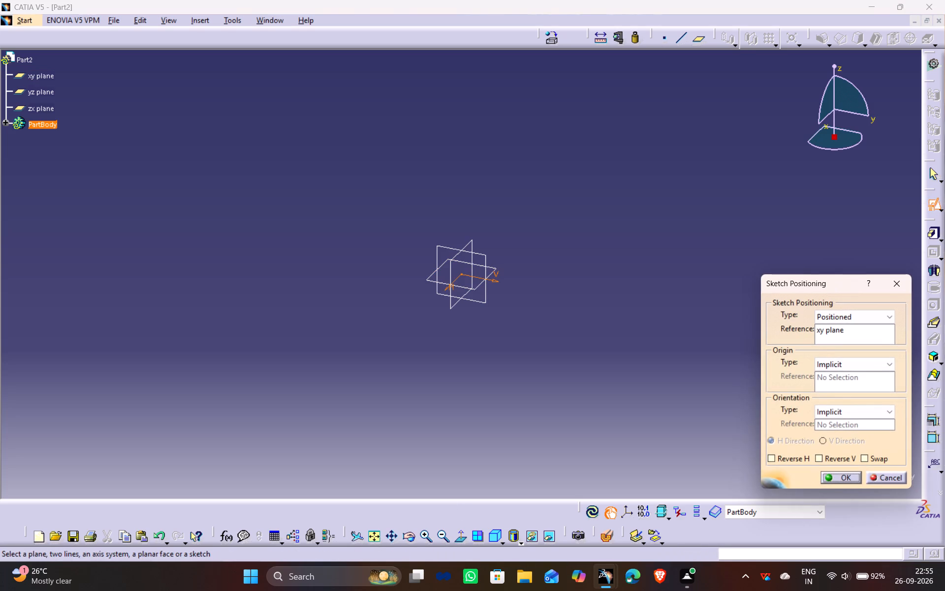
pyautogui.click(807, 458)
pyautogui.click(871, 456)
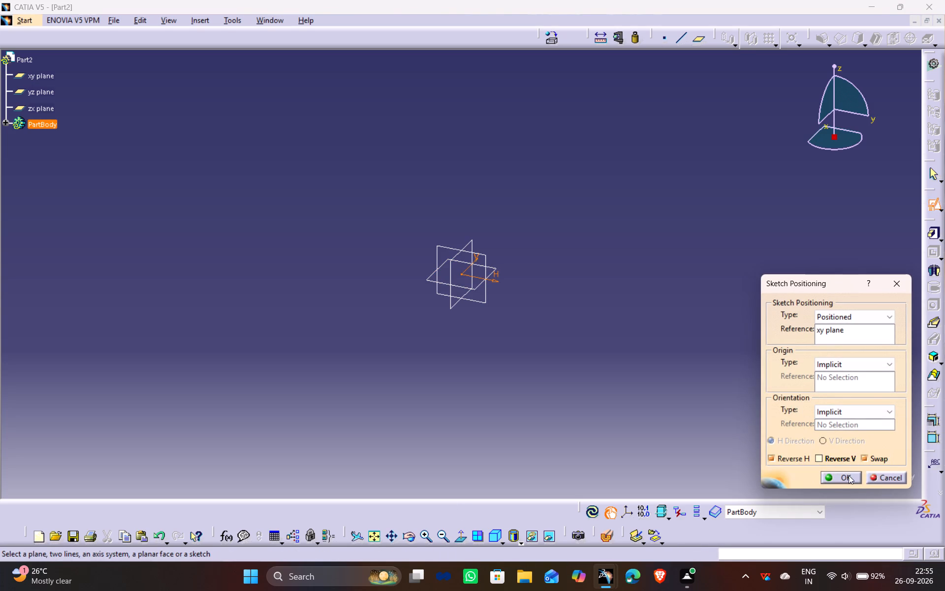
pyautogui.click(847, 477)
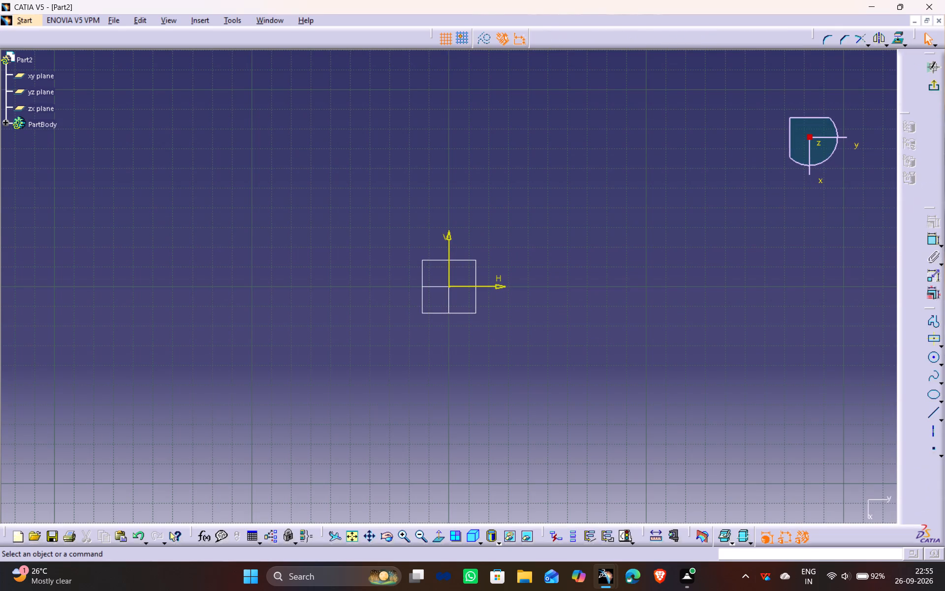
# Sketch a centered rectangle about the origin, roughly 180 mm long and about 81 mm high.
pyautogui.click(934, 341)
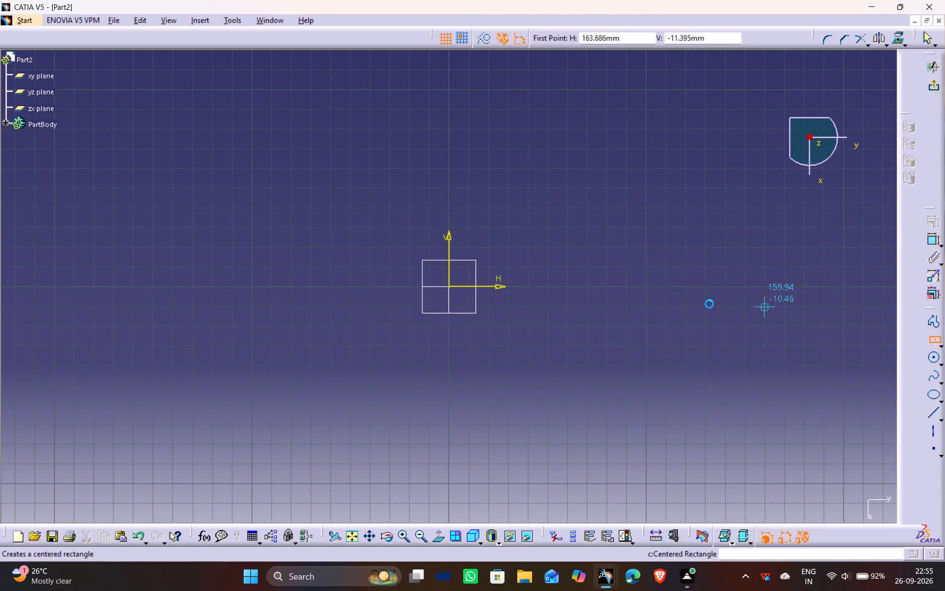
pyautogui.click(449, 288)
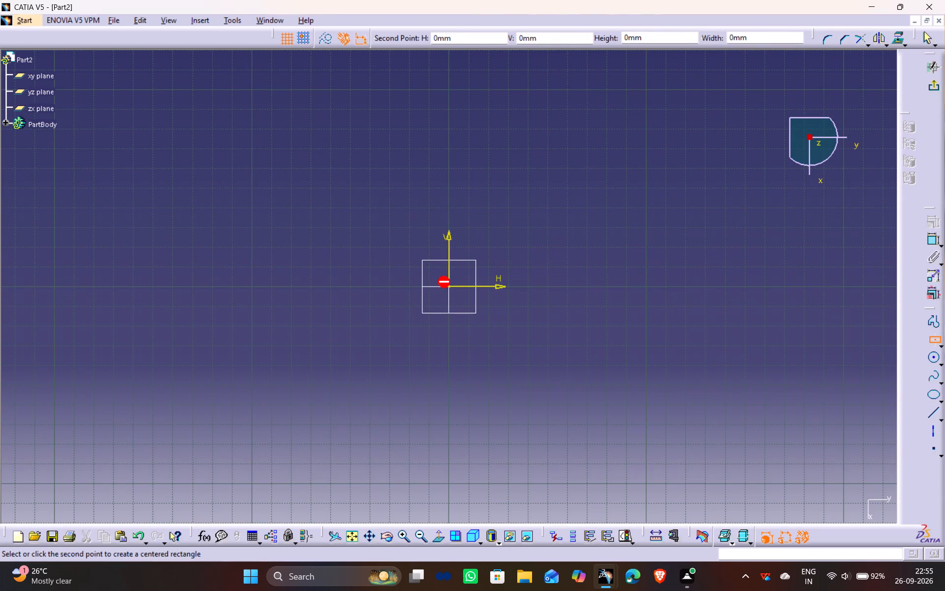
pyautogui.click(626, 208)
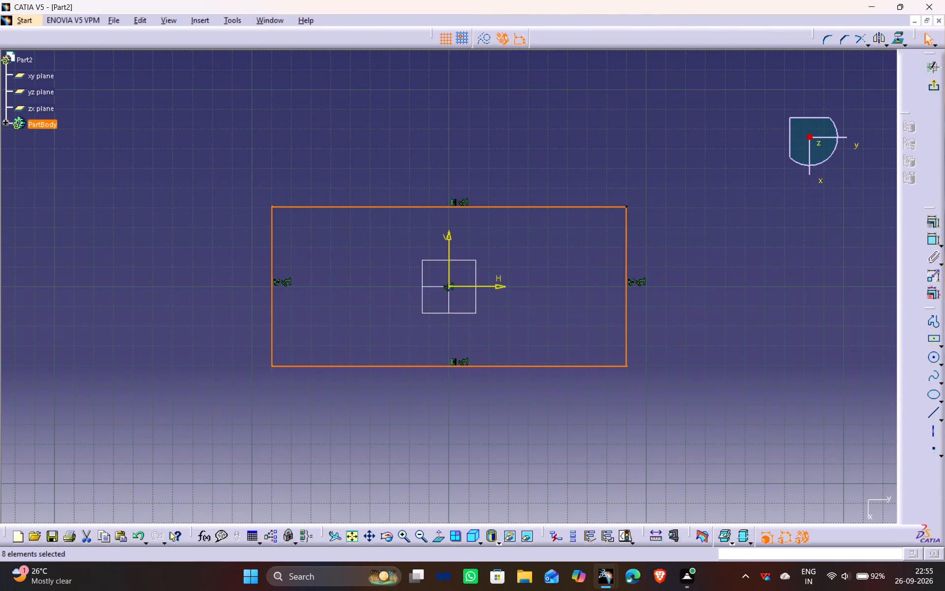
pyautogui.click(751, 339)
# Dimension the rectangle's long edge and set its length to 250 mm.
pyautogui.click(930, 246)
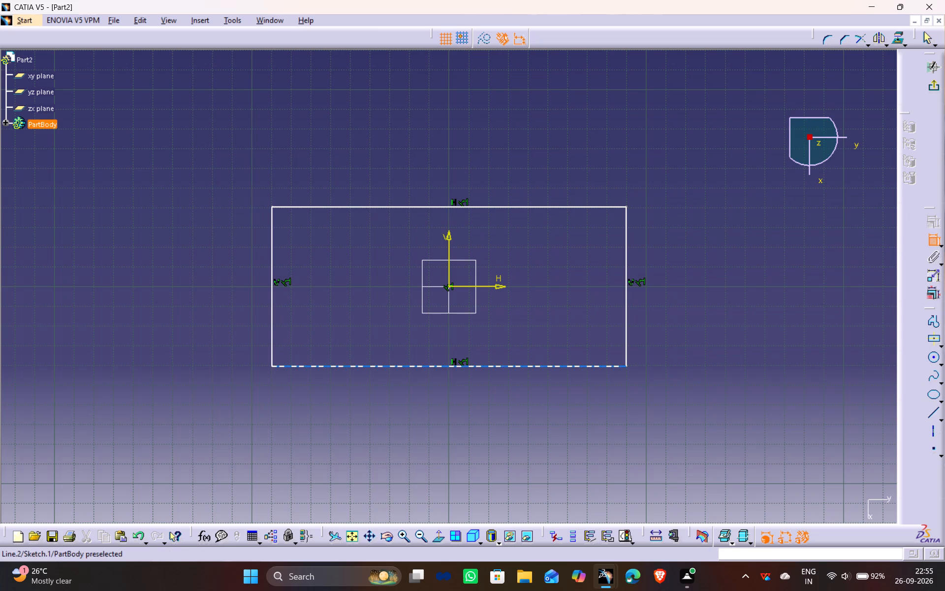
pyautogui.click(506, 367)
pyautogui.click(452, 424)
pyautogui.doubleClick(452, 420)
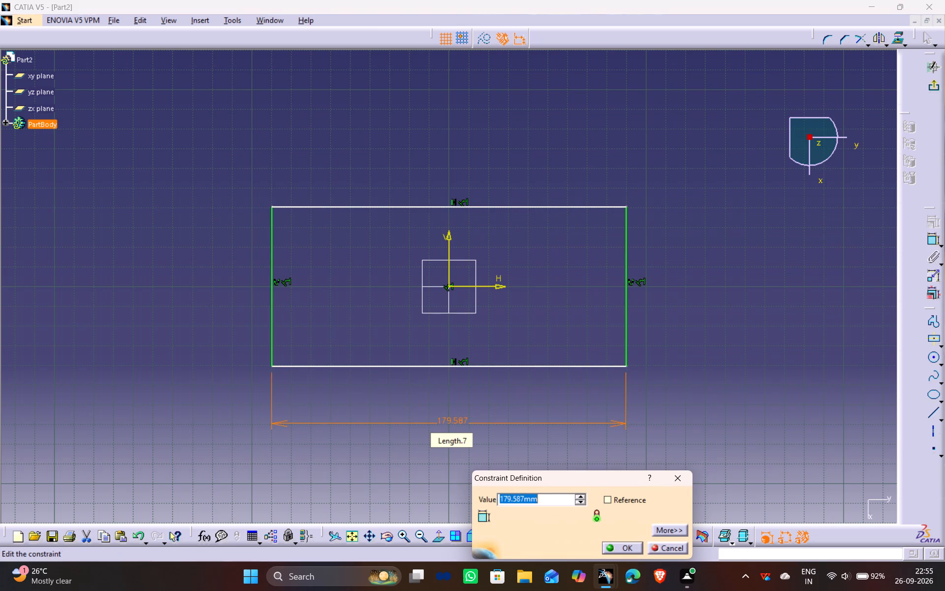
pyautogui.write('25')
pyautogui.press('0')
pyautogui.press('Return')
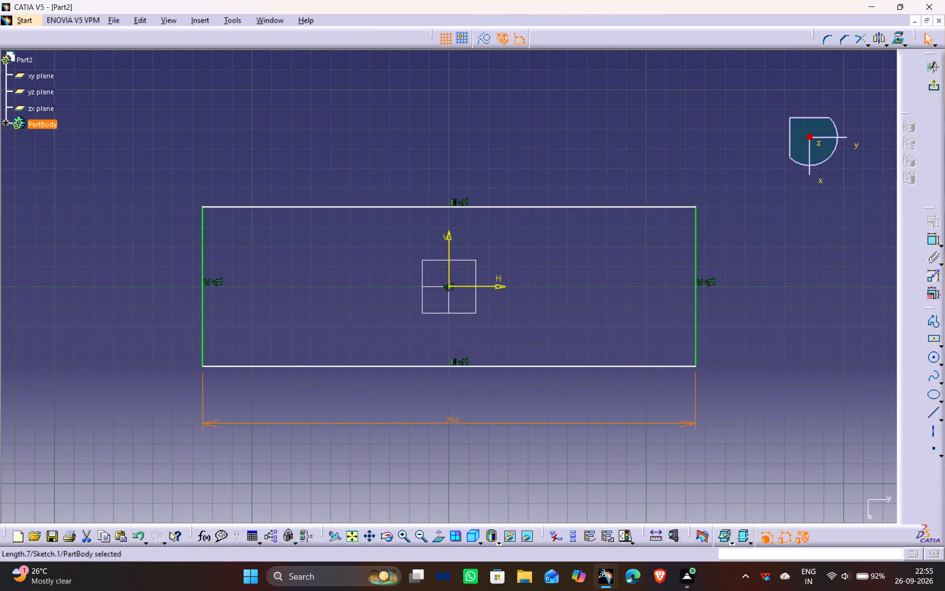
# Dimension the rectangle's short edge and set its length to 150 mm.
pyautogui.click(697, 313)
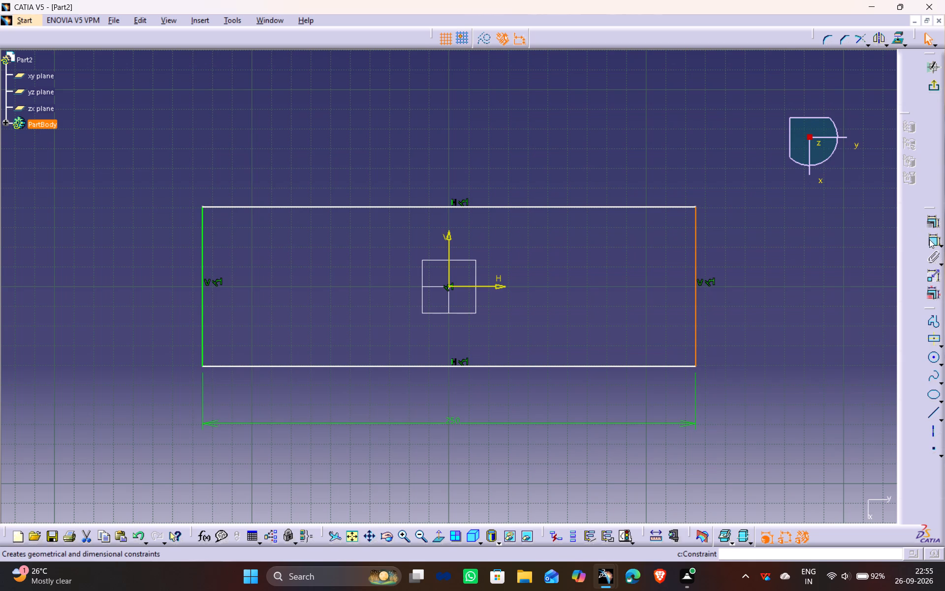
pyautogui.click(929, 239)
pyautogui.click(776, 295)
pyautogui.doubleClick(775, 291)
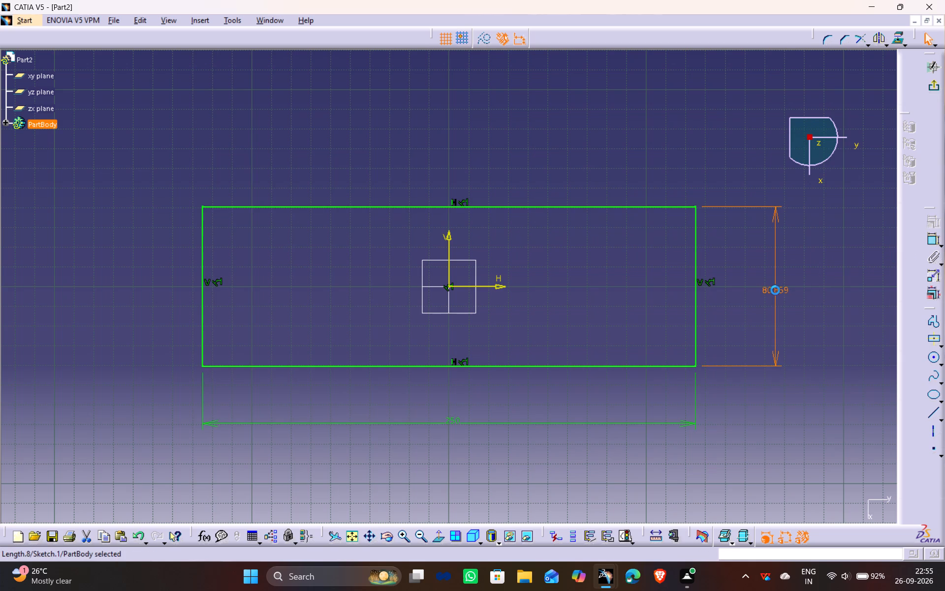
pyautogui.write('150')
pyautogui.press('Return')
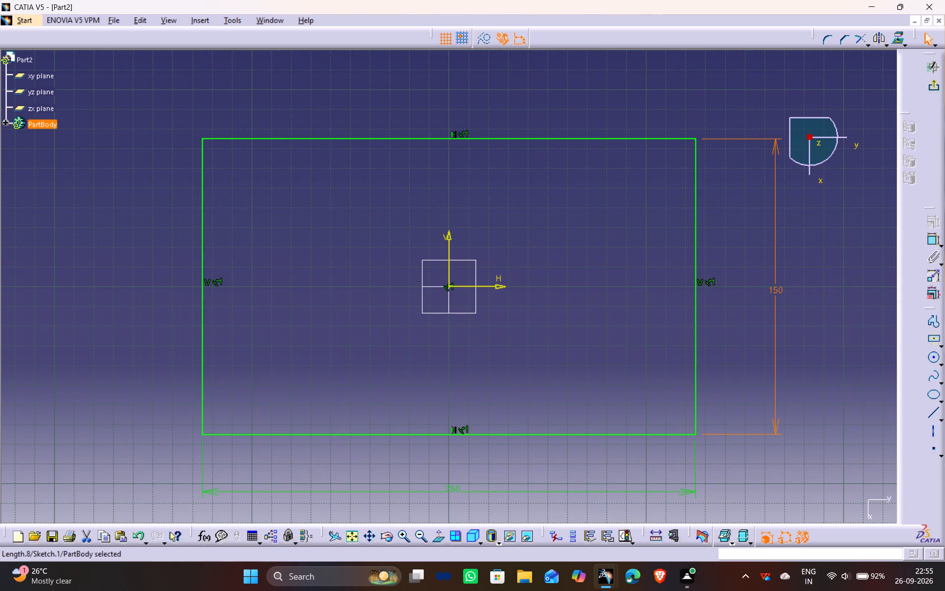
# Sketch a circle about 40 mm in diameter on the vertical axis, centered about 27 mm below the origin.
pyautogui.moveTo(511, 458); pyautogui.dragTo(522, 398, button='middle')
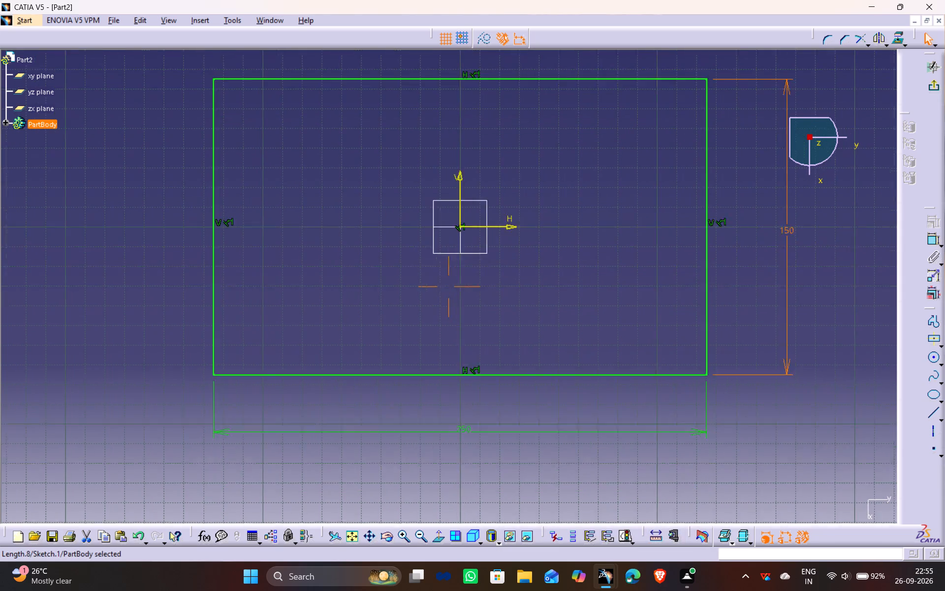
pyautogui.moveTo(522, 398); pyautogui.dragTo(506, 379, button='middle')
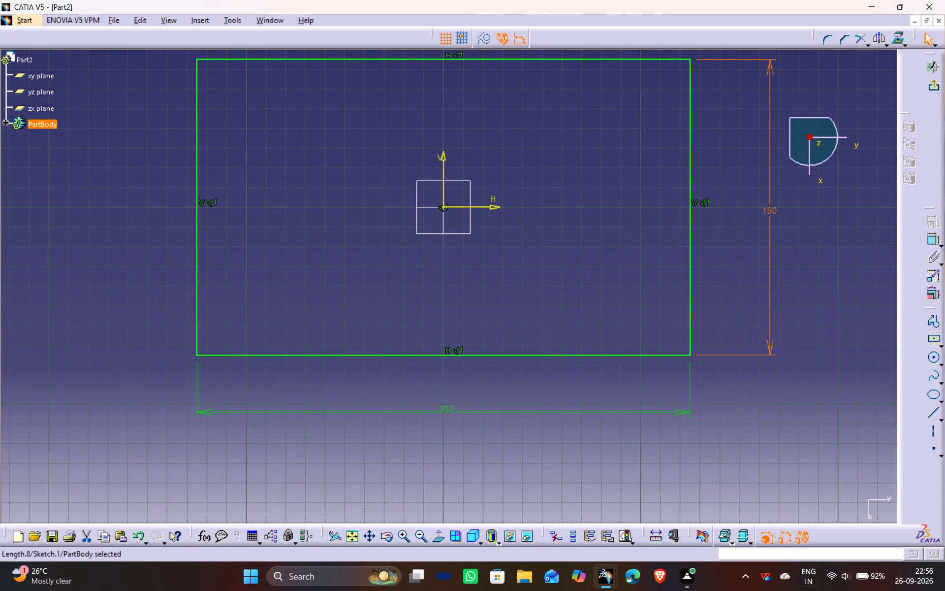
pyautogui.click(933, 356)
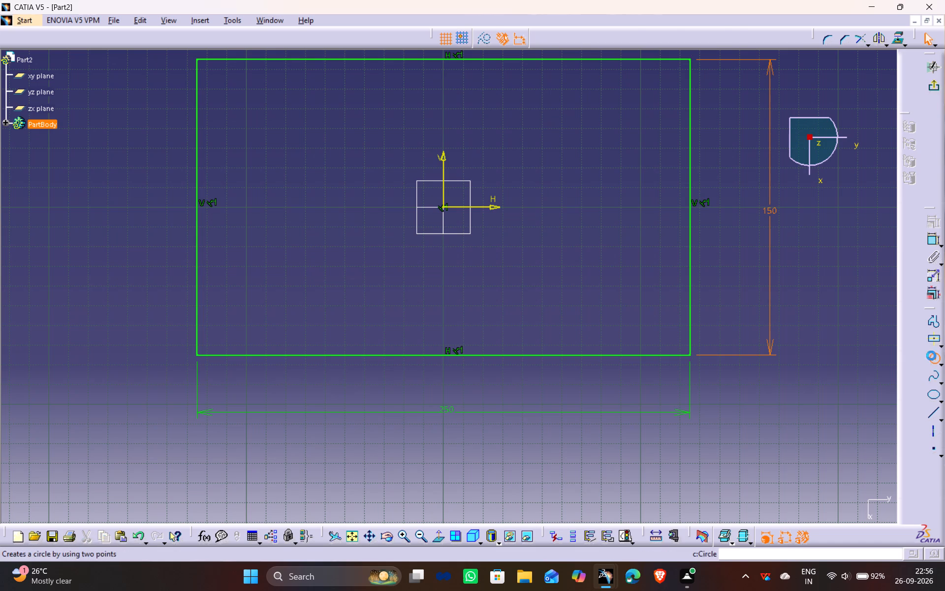
pyautogui.click(446, 261)
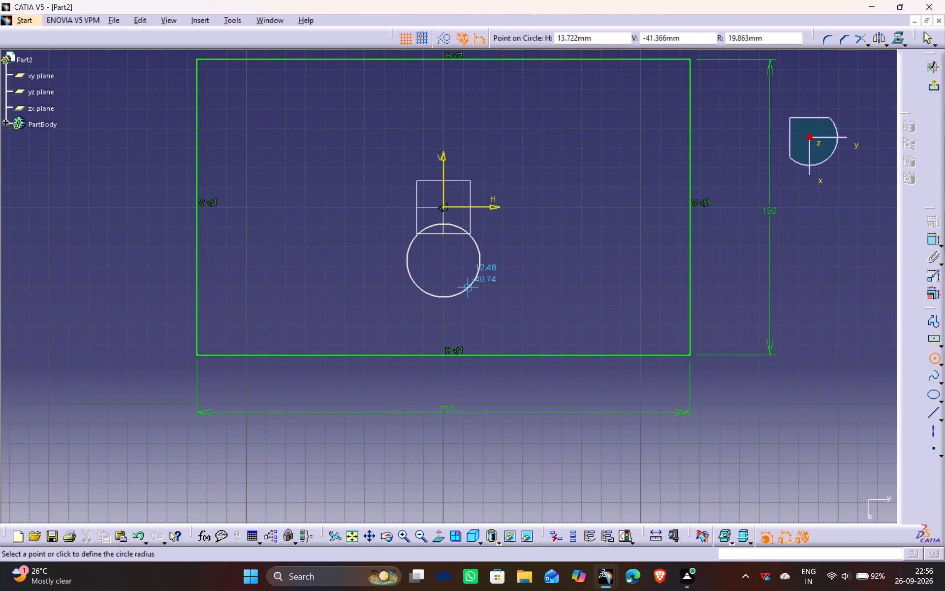
pyautogui.click(471, 289)
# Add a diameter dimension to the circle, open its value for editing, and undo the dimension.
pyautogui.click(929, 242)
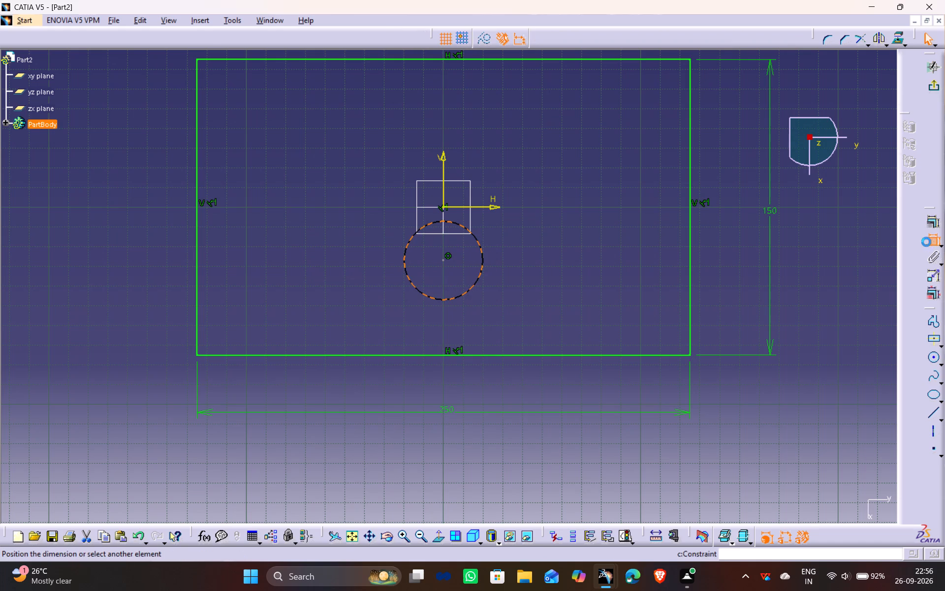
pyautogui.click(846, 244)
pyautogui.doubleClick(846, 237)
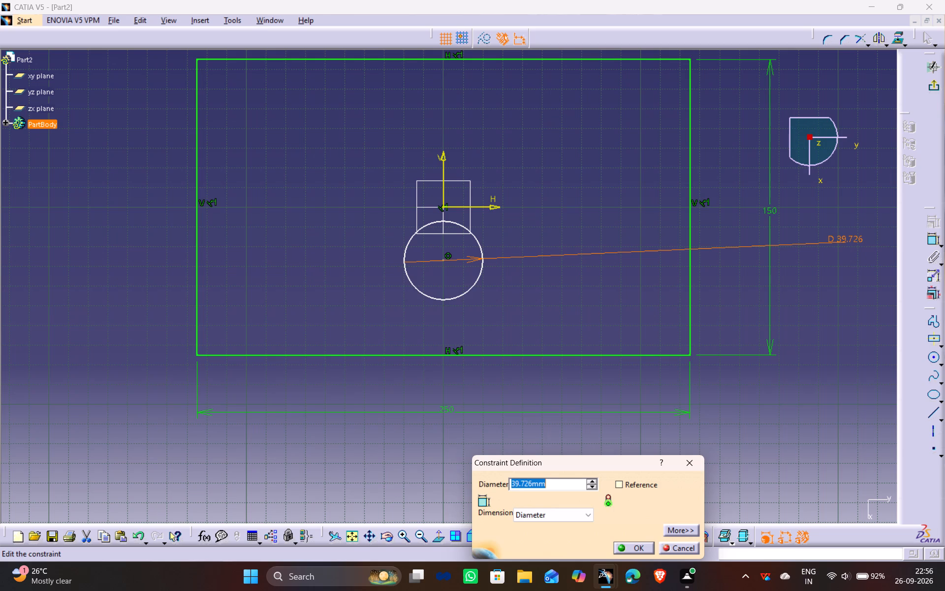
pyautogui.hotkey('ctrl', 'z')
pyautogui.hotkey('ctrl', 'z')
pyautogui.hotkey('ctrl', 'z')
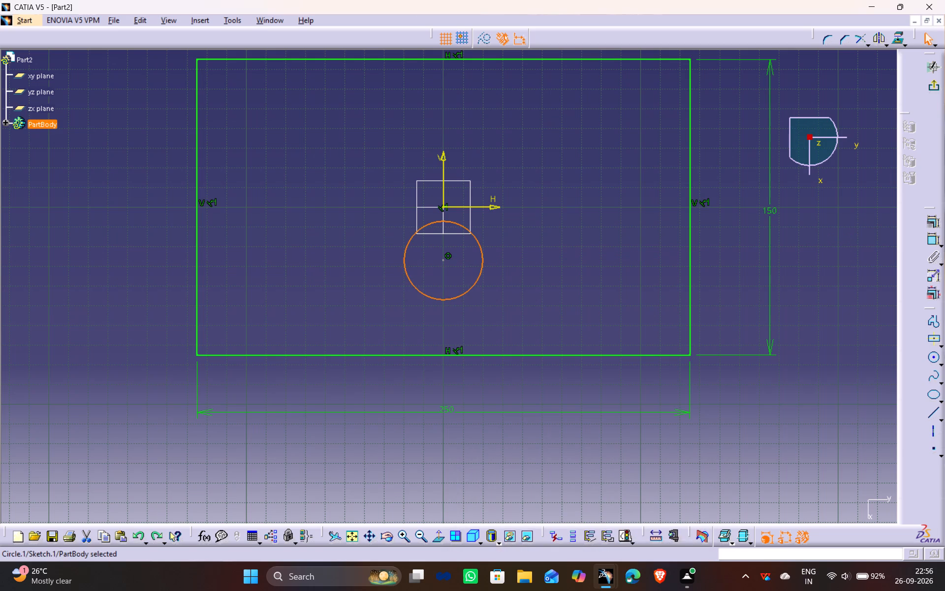
# Undo the circle in the rectangle sketch and exit the sketch.
pyautogui.hotkey('ctrl', 'z')
pyautogui.click(932, 87)
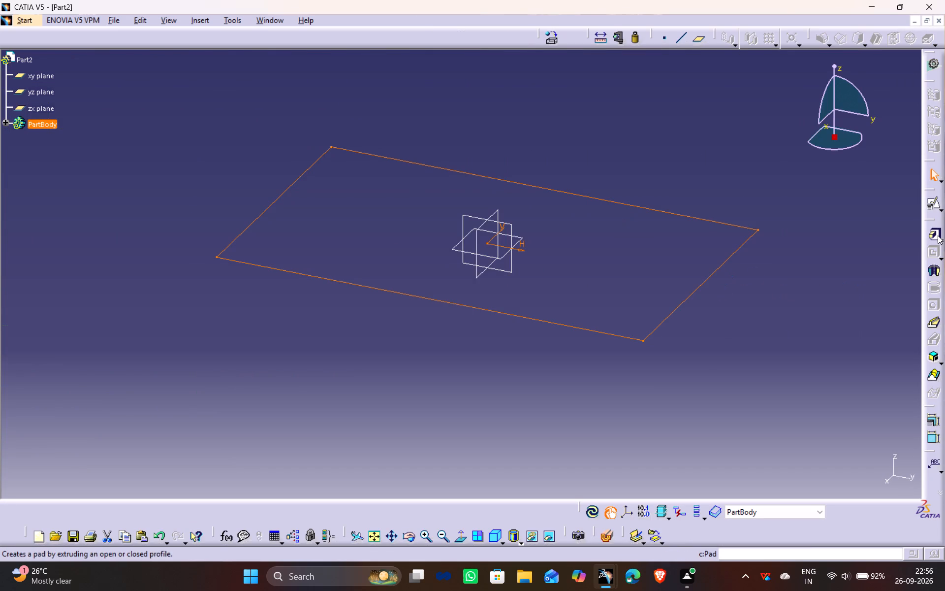
# Pad the 250 × 150 mm rectangle with a length of 15 mm and mirrored extent.
pyautogui.click(937, 235)
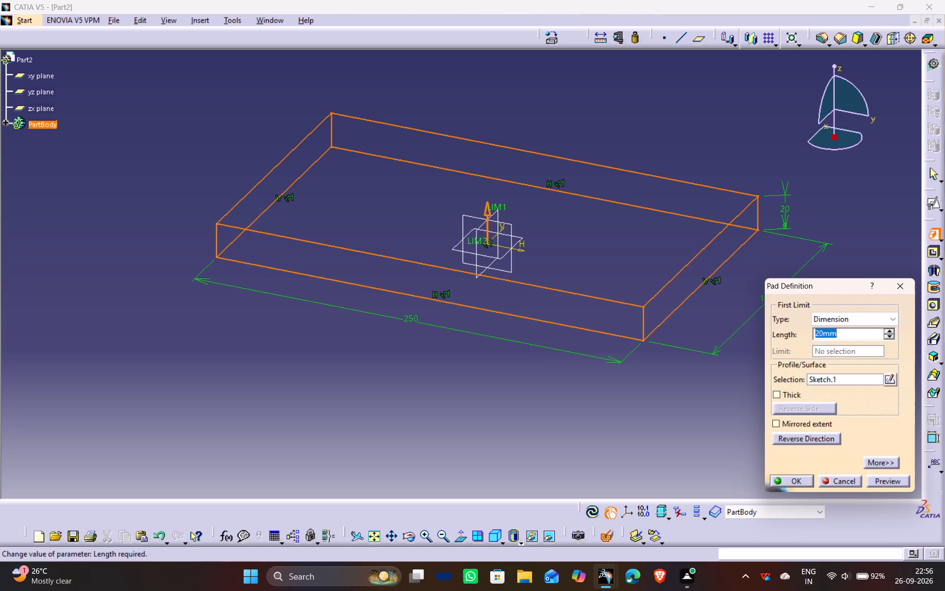
pyautogui.click(786, 423)
pyautogui.moveTo(823, 331); pyautogui.dragTo(690, 327)
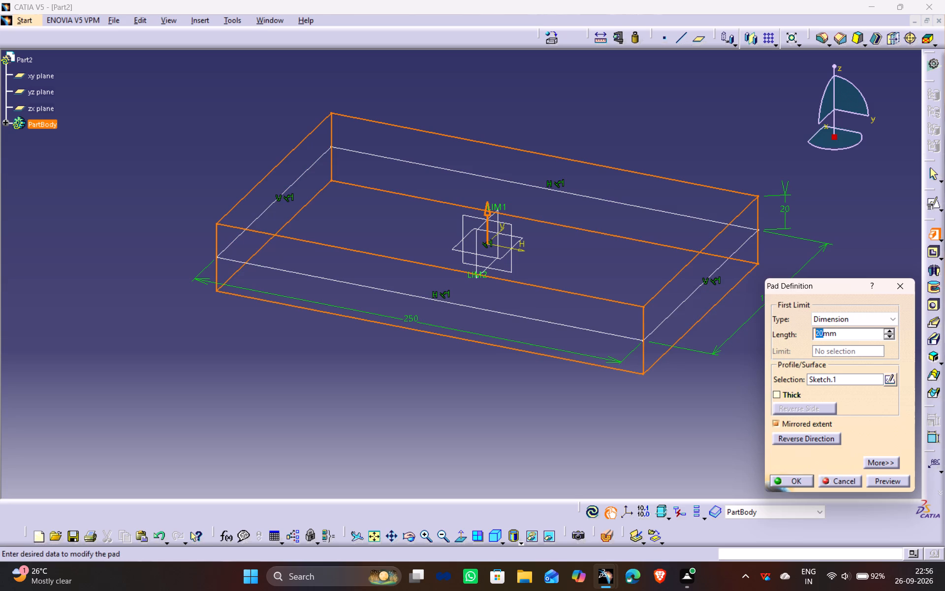
pyautogui.write('15')
pyautogui.click(879, 478)
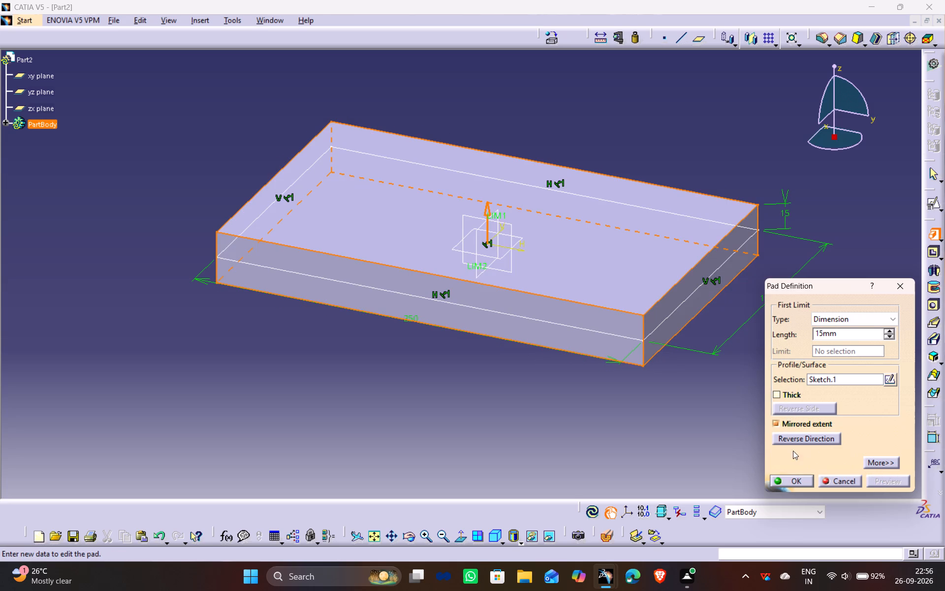
pyautogui.click(793, 483)
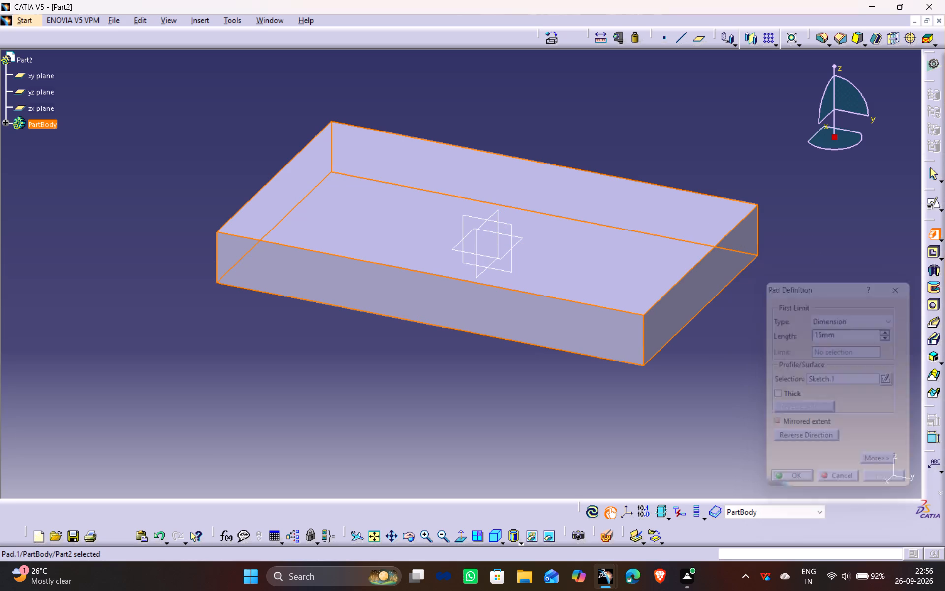
# Create a positioned sketch on the plate's underside, with the V direction reversed and the axes swapped.
pyautogui.moveTo(397, 379); pyautogui.dragTo(472, 214, button='middle')
pyautogui.moveTo(397, 379); pyautogui.dragTo(471, 218)
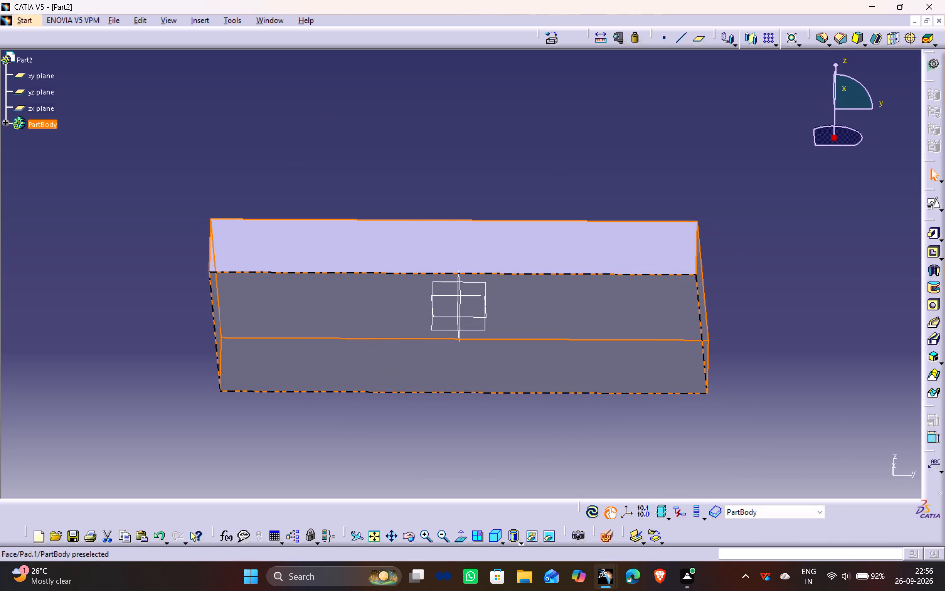
pyautogui.click(552, 318)
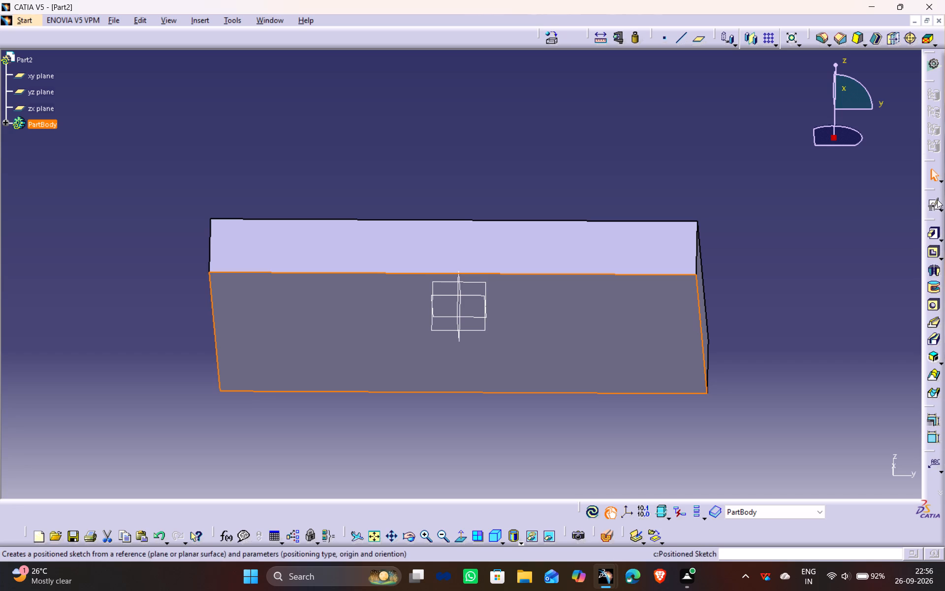
pyautogui.click(931, 203)
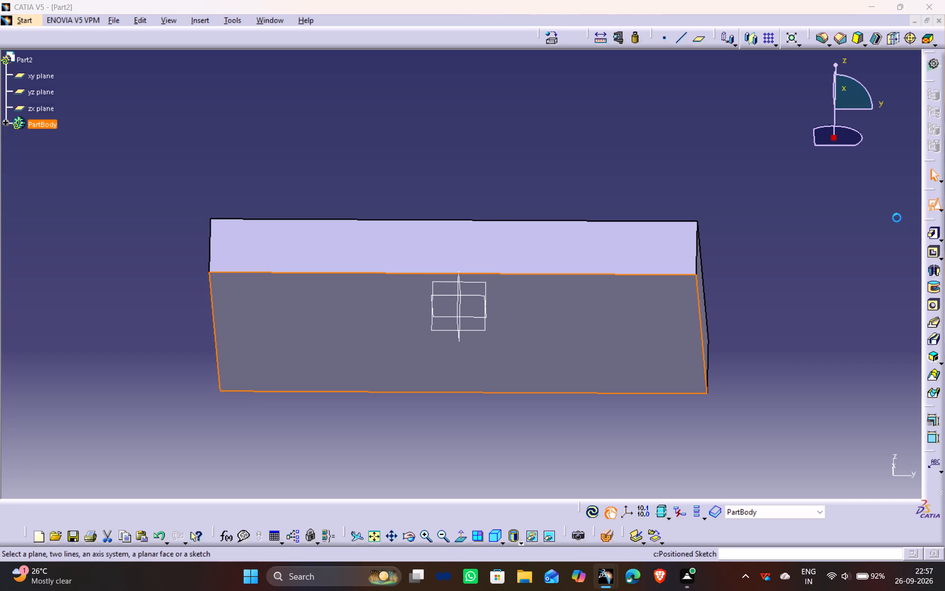
pyautogui.moveTo(472, 278); pyautogui.dragTo(460, 245, button='middle')
pyautogui.moveTo(469, 278); pyautogui.dragTo(460, 245)
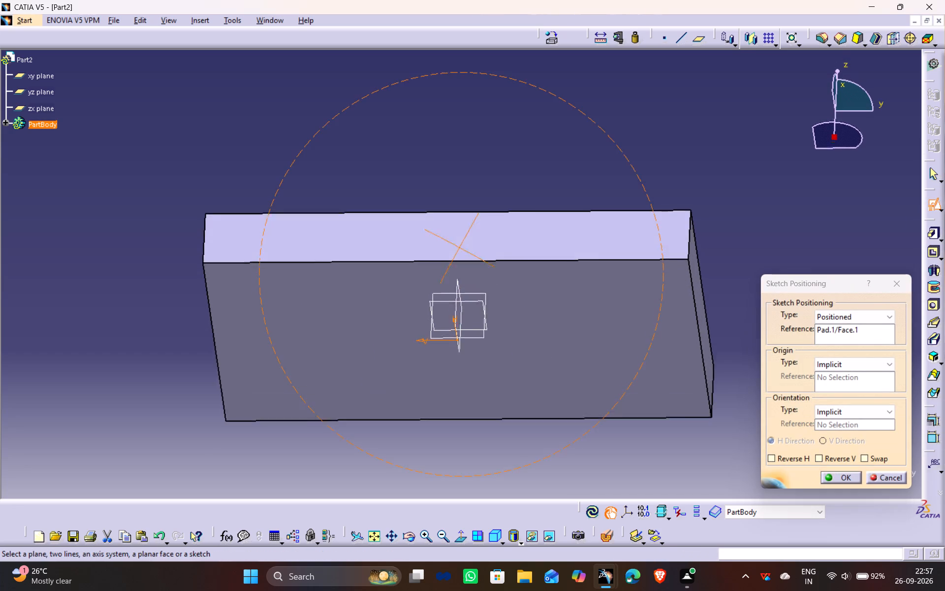
pyautogui.moveTo(460, 245); pyautogui.dragTo(463, 215)
pyautogui.moveTo(460, 245); pyautogui.dragTo(471, 202, button='middle')
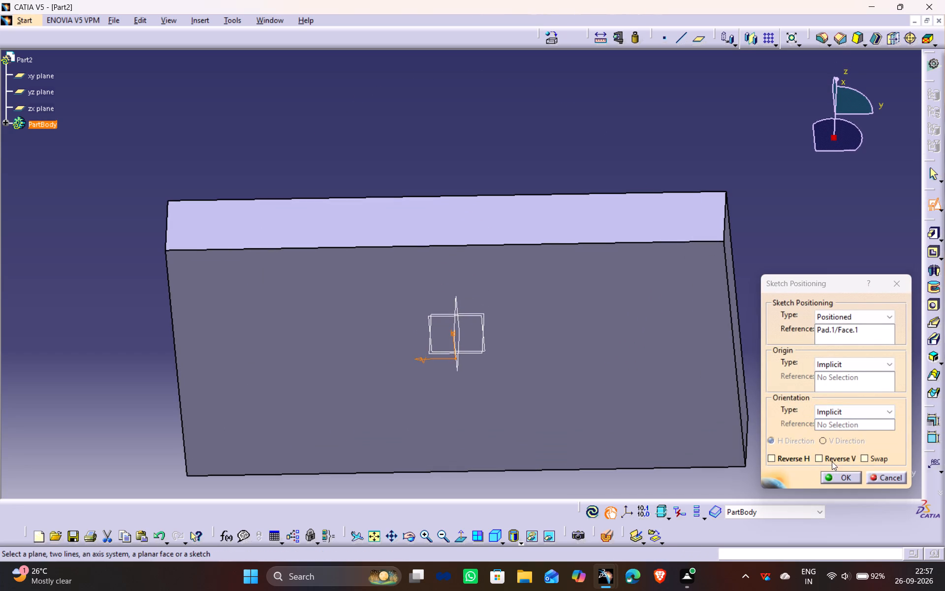
pyautogui.click(832, 461)
pyautogui.click(866, 458)
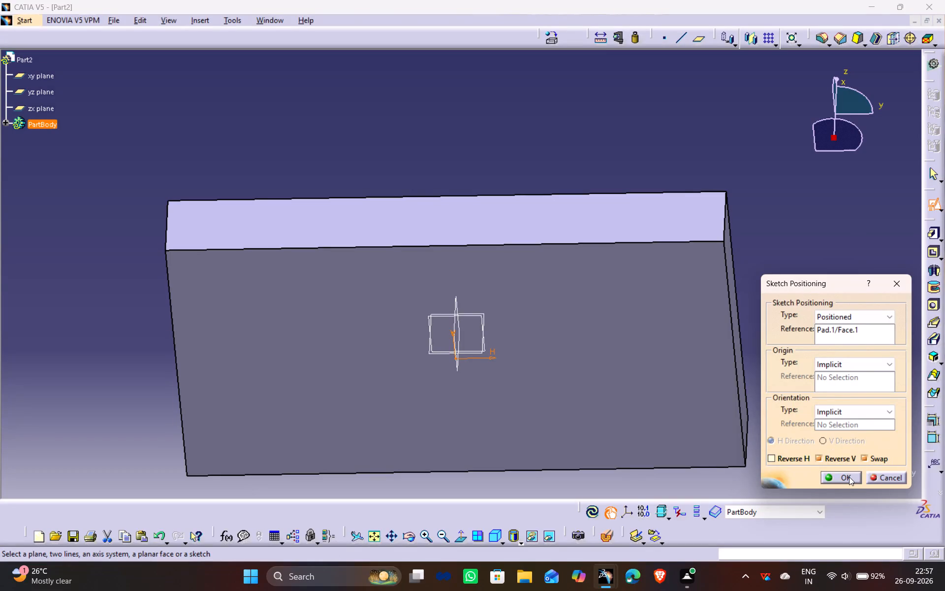
pyautogui.click(849, 477)
# Sketch a circle about 29 mm in diameter on the vertical axis, centered about 31 mm above the origin.
pyautogui.moveTo(482, 397); pyautogui.dragTo(538, 205, button='middle')
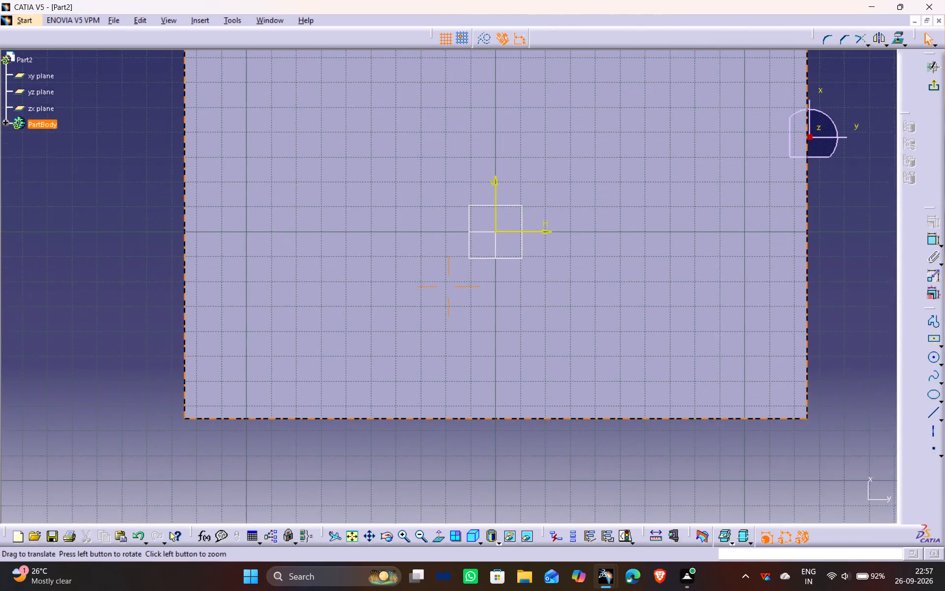
pyautogui.moveTo(538, 205); pyautogui.dragTo(515, 235, button='middle')
pyautogui.click(933, 358)
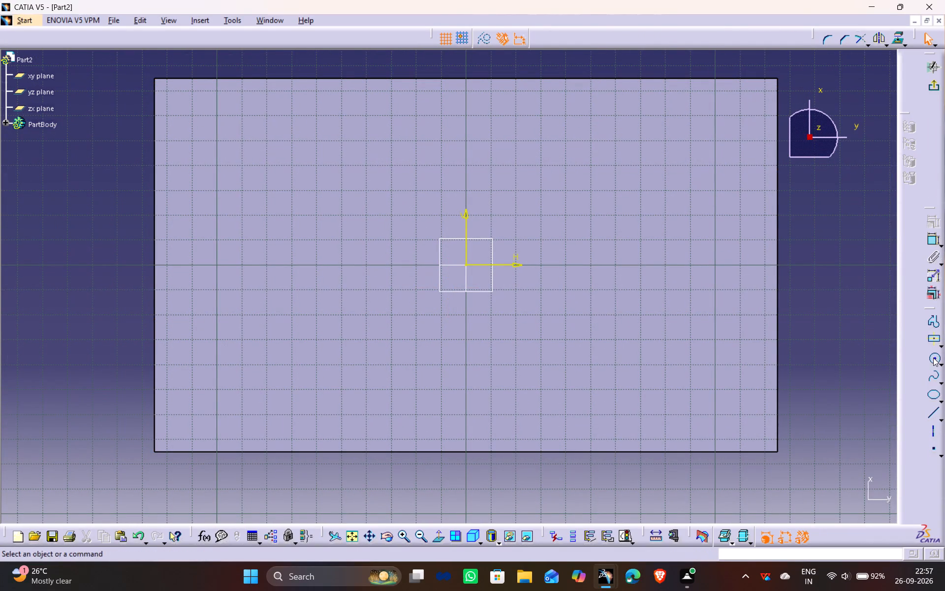
pyautogui.click(464, 187)
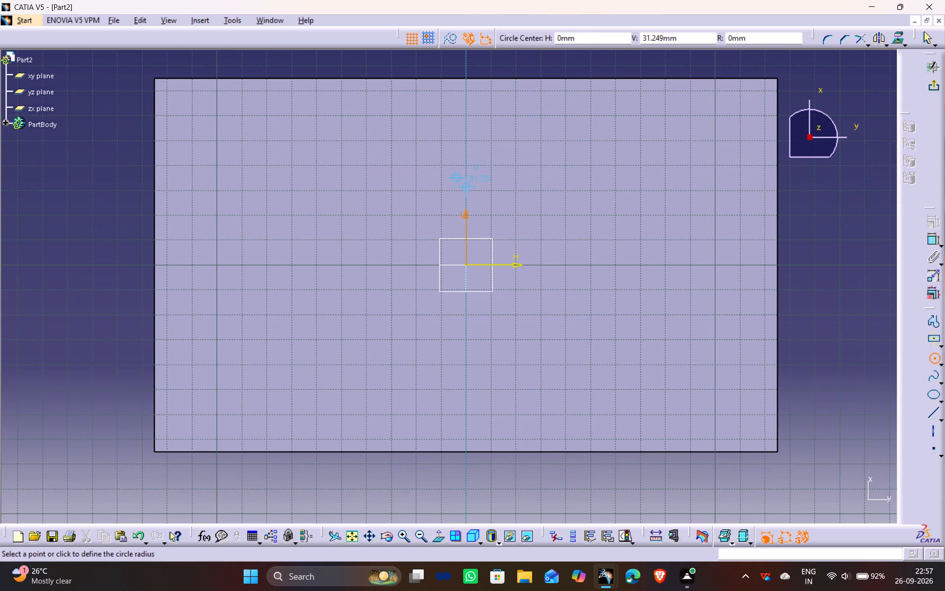
pyautogui.click(497, 209)
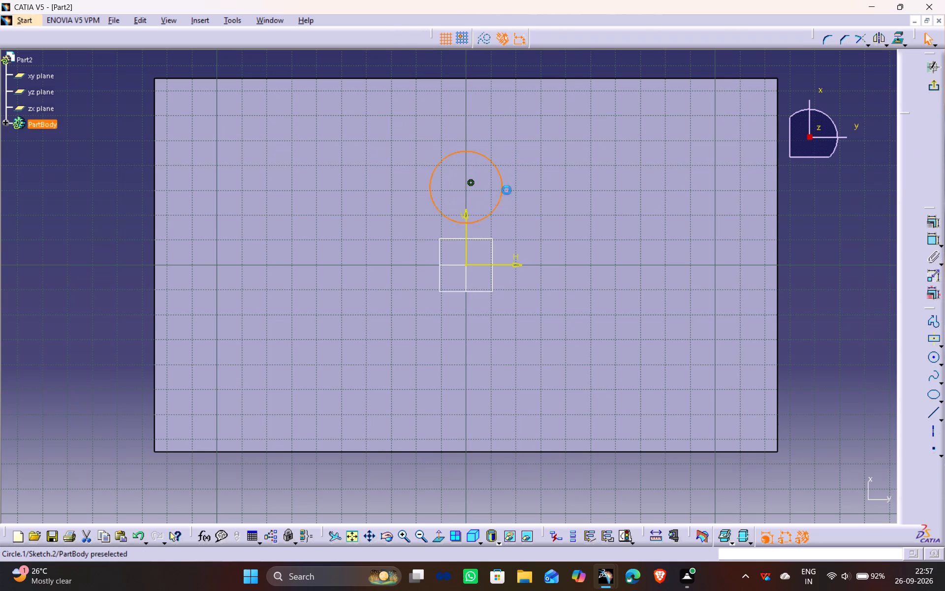
# Dimension the circle's diameter and set it to 50 mm.
pyautogui.moveTo(547, 145); pyautogui.dragTo(498, 266, button='middle')
pyautogui.moveTo(557, 217); pyautogui.dragTo(614, 240, button='middle')
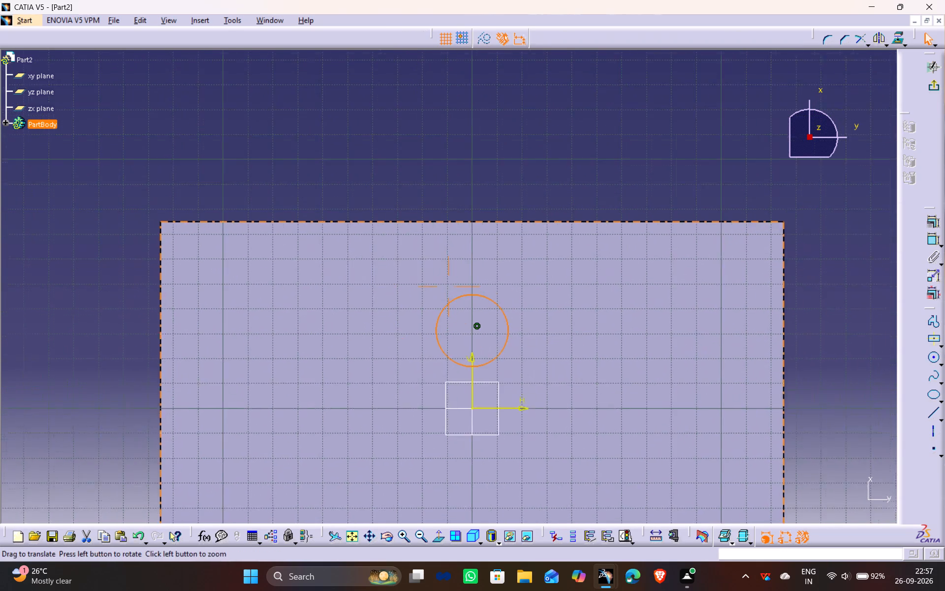
pyautogui.moveTo(614, 240); pyautogui.dragTo(641, 247, button='middle')
pyautogui.click(929, 240)
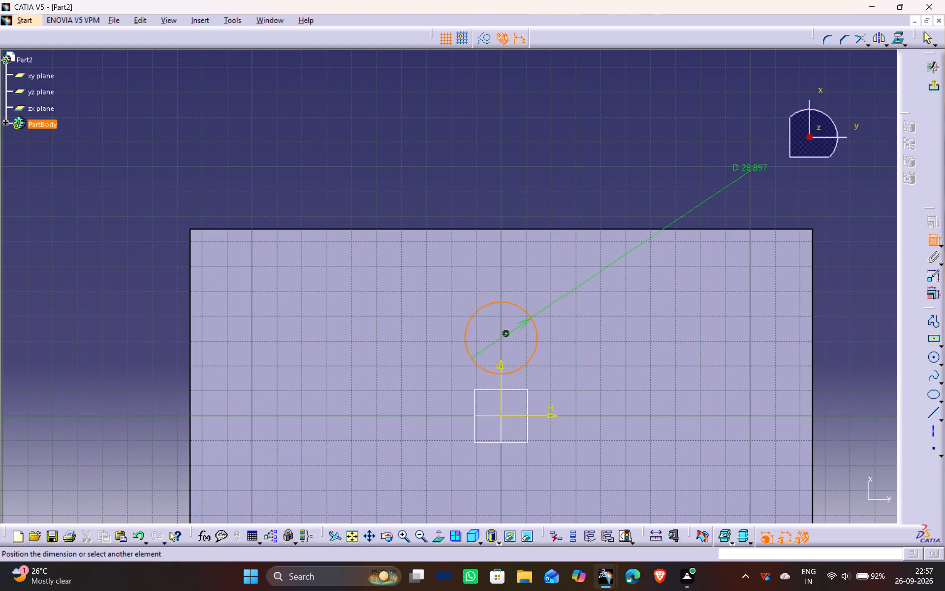
pyautogui.click(751, 170)
pyautogui.doubleClick(750, 164)
pyautogui.write('50')
pyautogui.press('Return')
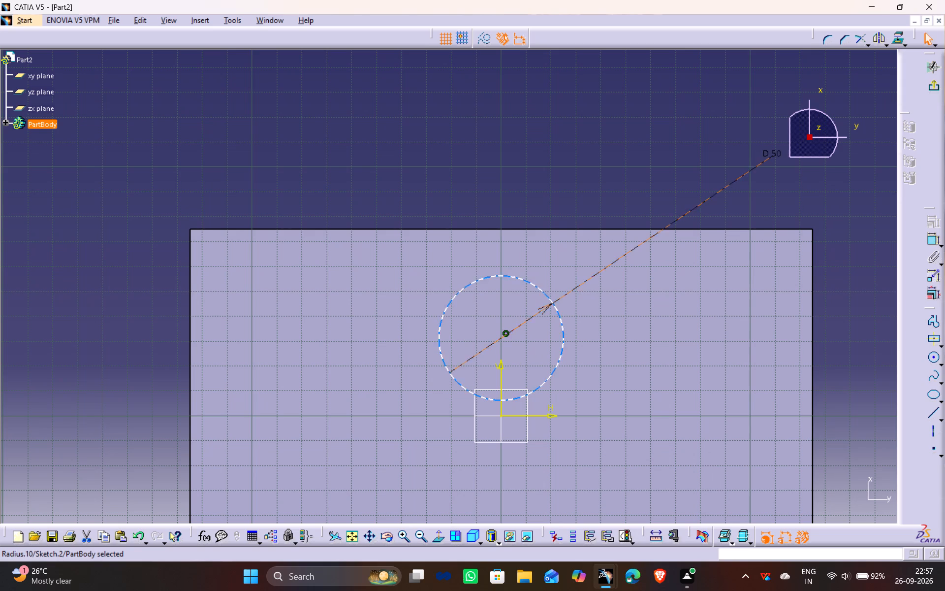
# Dimension the circle's center from the plate's farther long edge and set the distance to 100 mm.
pyautogui.moveTo(638, 311); pyautogui.dragTo(609, 243, button='middle')
pyautogui.click(934, 242)
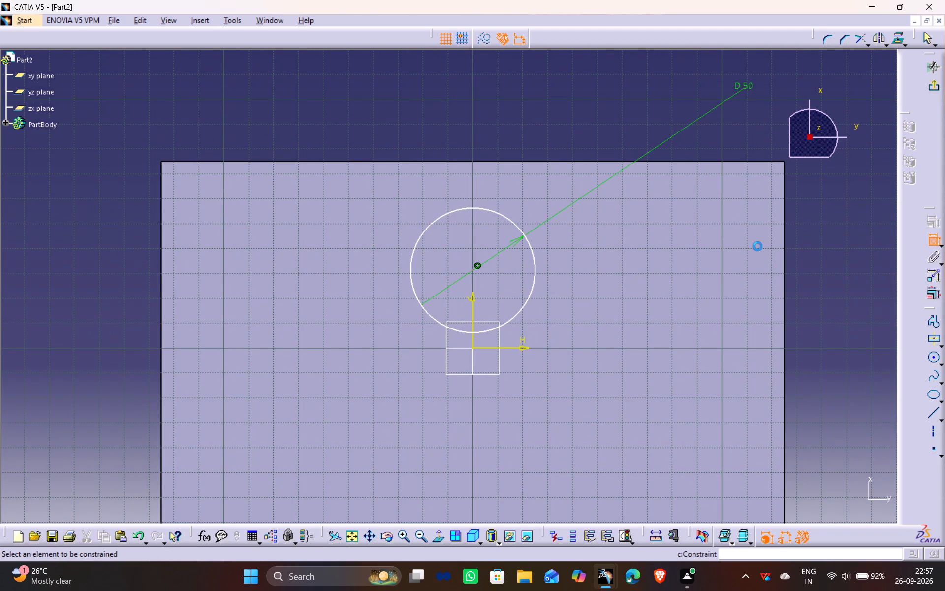
pyautogui.moveTo(546, 325); pyautogui.dragTo(543, 280, button='middle')
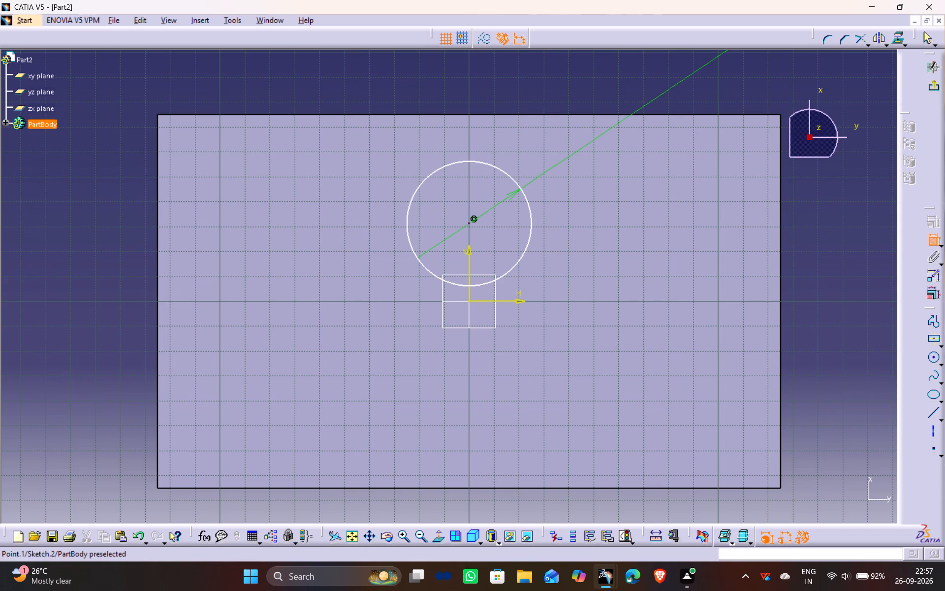
pyautogui.click(470, 222)
pyautogui.click(499, 488)
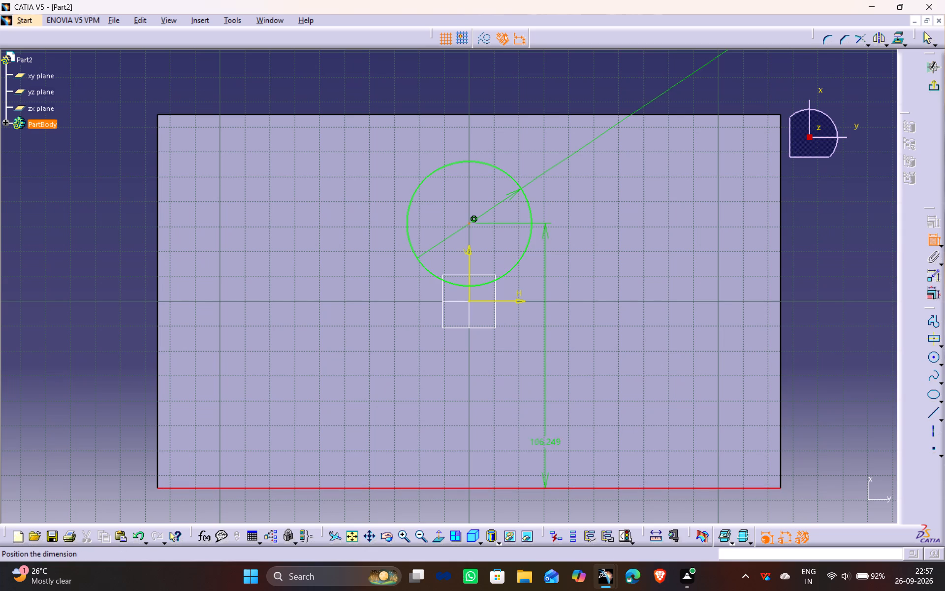
pyautogui.click(851, 308)
pyautogui.doubleClick(851, 305)
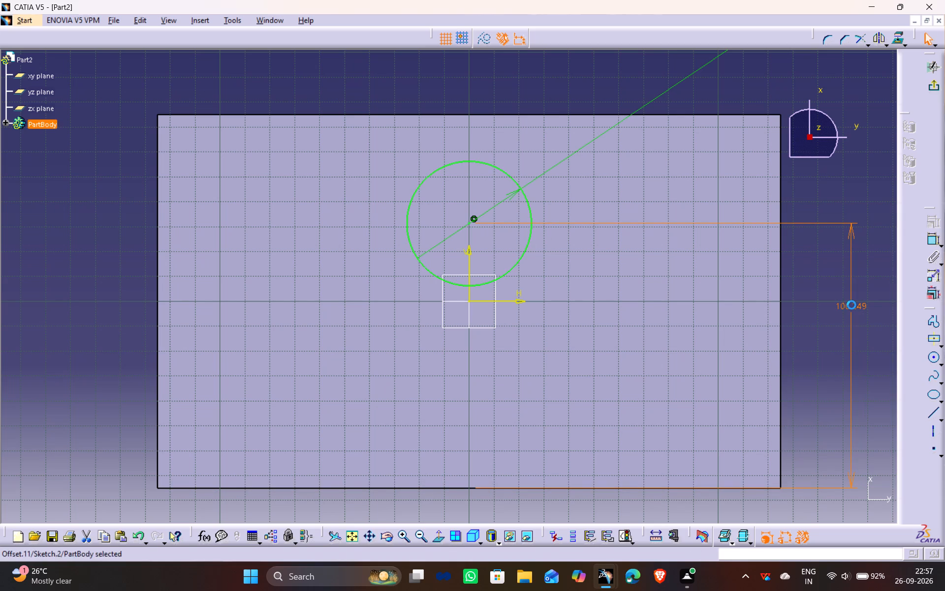
pyautogui.press('1')
pyautogui.write('00')
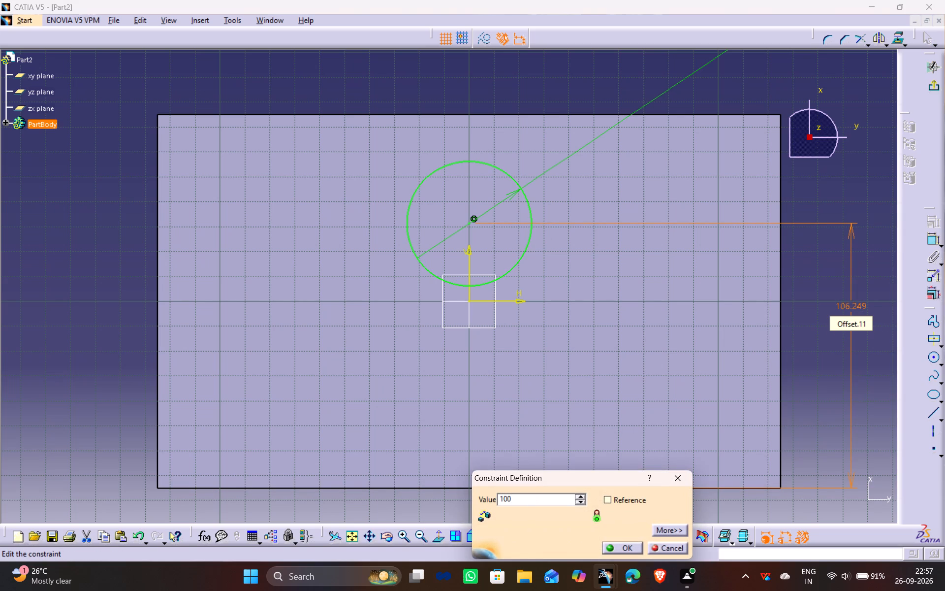
pyautogui.press('Return')
pyautogui.click(653, 88)
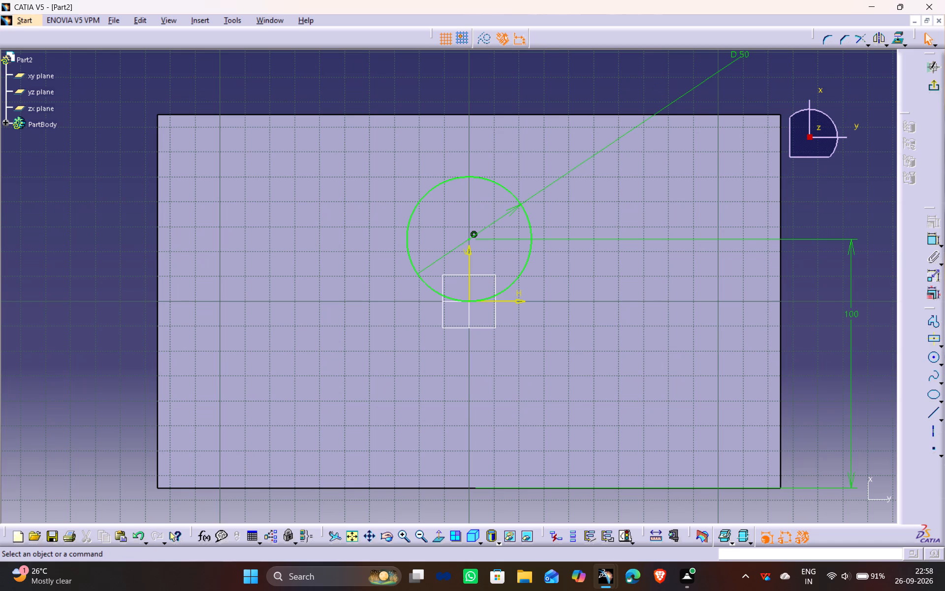
# Exit the sketch and pad the 50 mm circle 90 mm outward from the plate's underside.
pyautogui.click(932, 88)
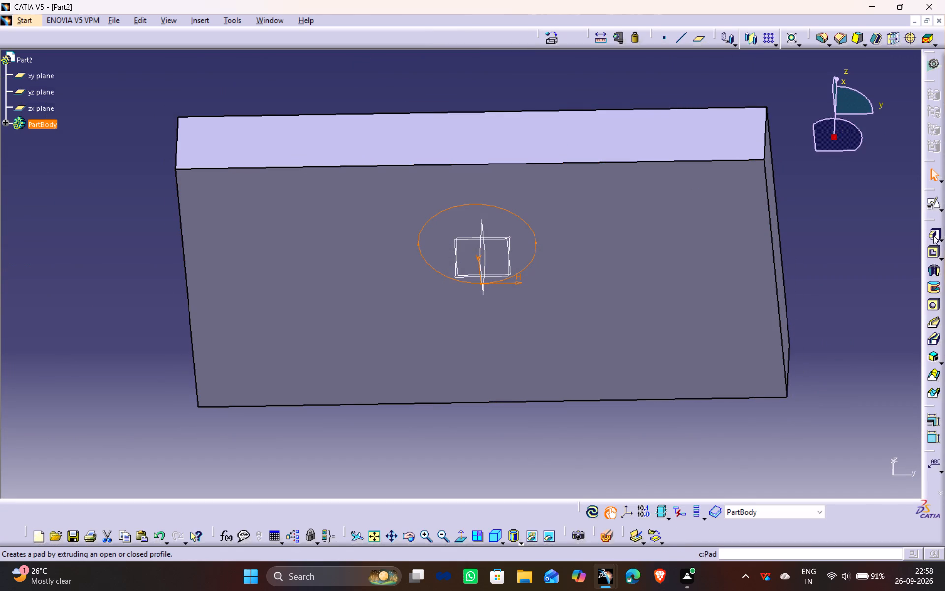
pyautogui.click(933, 235)
pyautogui.moveTo(532, 99); pyautogui.dragTo(499, 202, button='middle')
pyautogui.moveTo(532, 99); pyautogui.dragTo(499, 202)
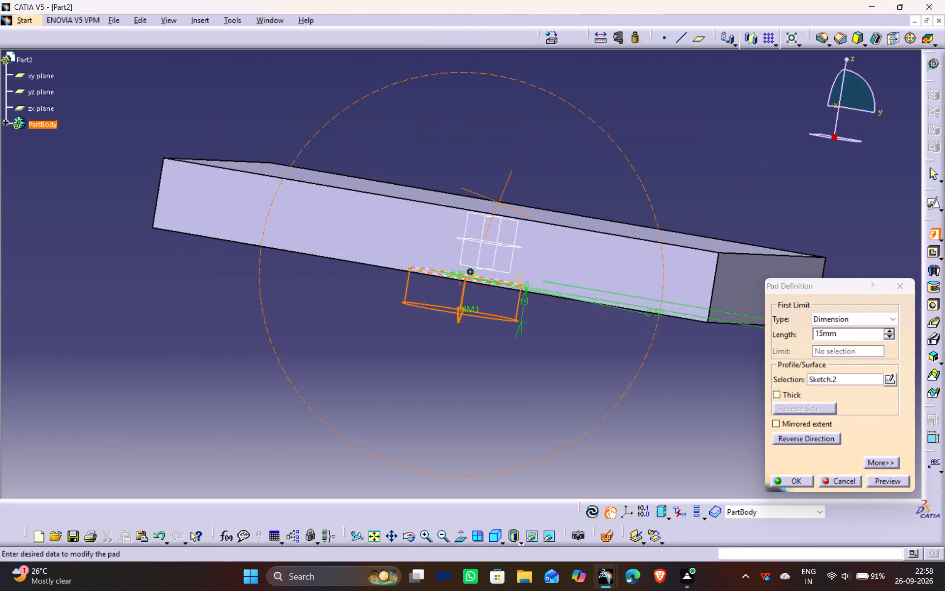
pyautogui.moveTo(499, 202); pyautogui.dragTo(547, 217, button='middle')
pyautogui.moveTo(499, 202); pyautogui.dragTo(547, 217)
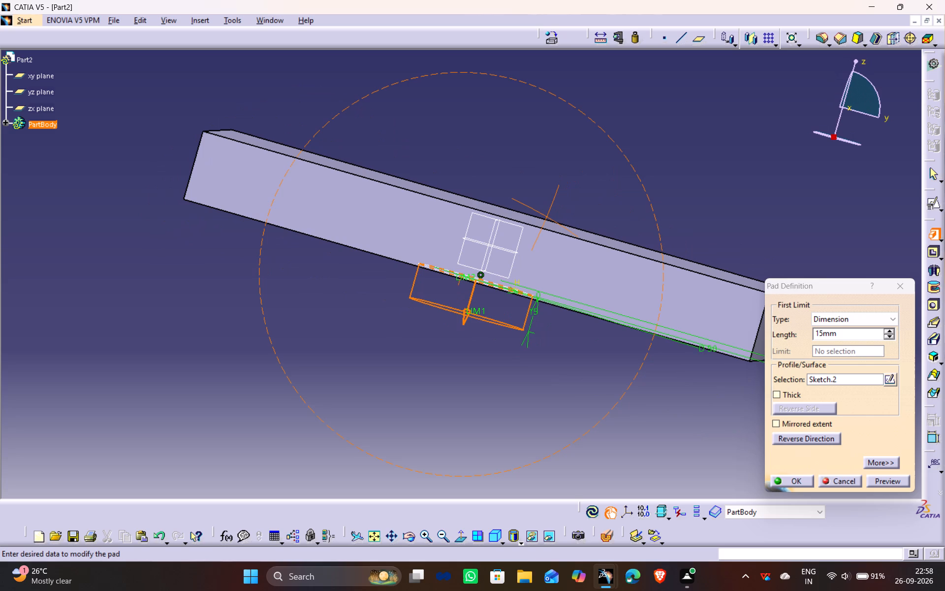
pyautogui.moveTo(821, 332); pyautogui.dragTo(740, 331)
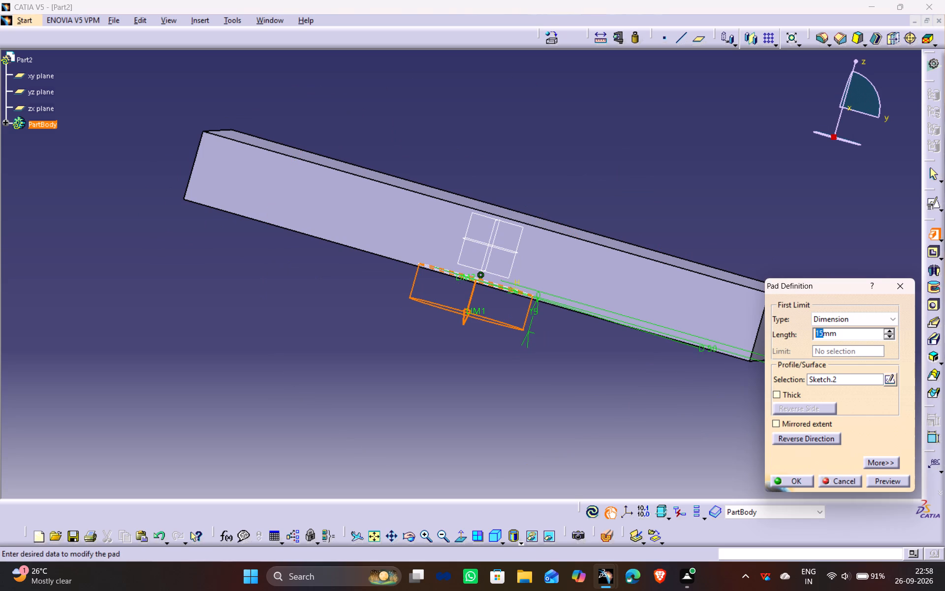
pyautogui.write('90')
pyautogui.click(891, 480)
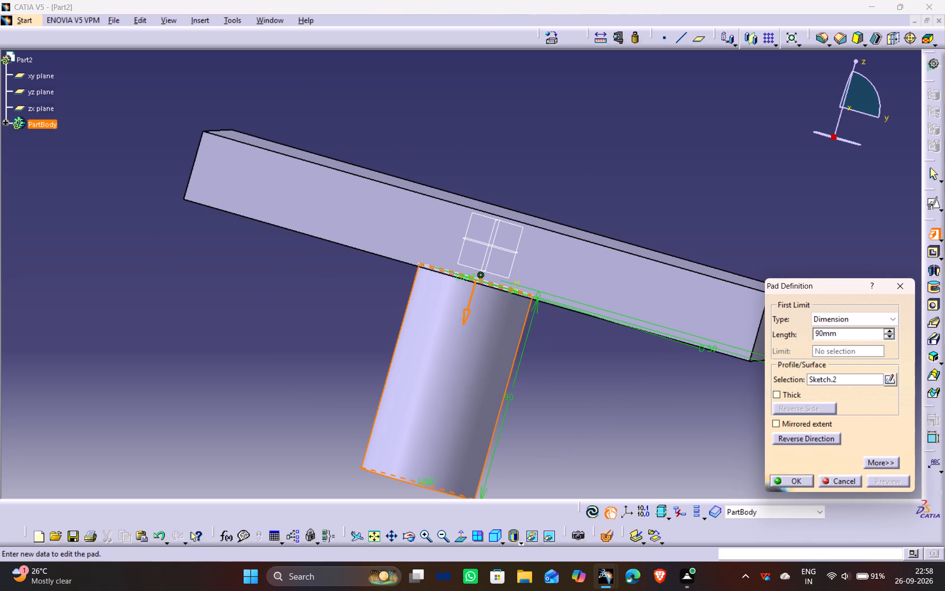
pyautogui.click(795, 483)
pyautogui.click(603, 151)
# Place a blind hole near a corner of the plate's face opposite the shank, with diameter 40 mm and depth 30 mm.
pyautogui.moveTo(493, 75); pyautogui.dragTo(488, 78, button='middle')
pyautogui.moveTo(492, 75); pyautogui.dragTo(488, 78)
pyautogui.scroll(-1, 489, 77)
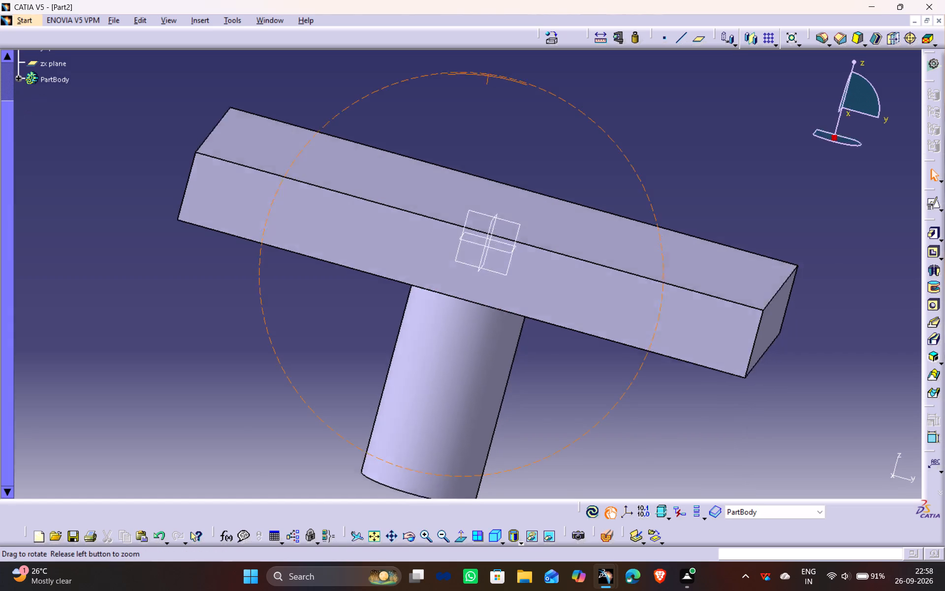
pyautogui.moveTo(488, 78); pyautogui.dragTo(450, 169)
pyautogui.moveTo(488, 78); pyautogui.dragTo(450, 170, button='middle')
pyautogui.moveTo(566, 163); pyautogui.dragTo(577, 246, button='middle')
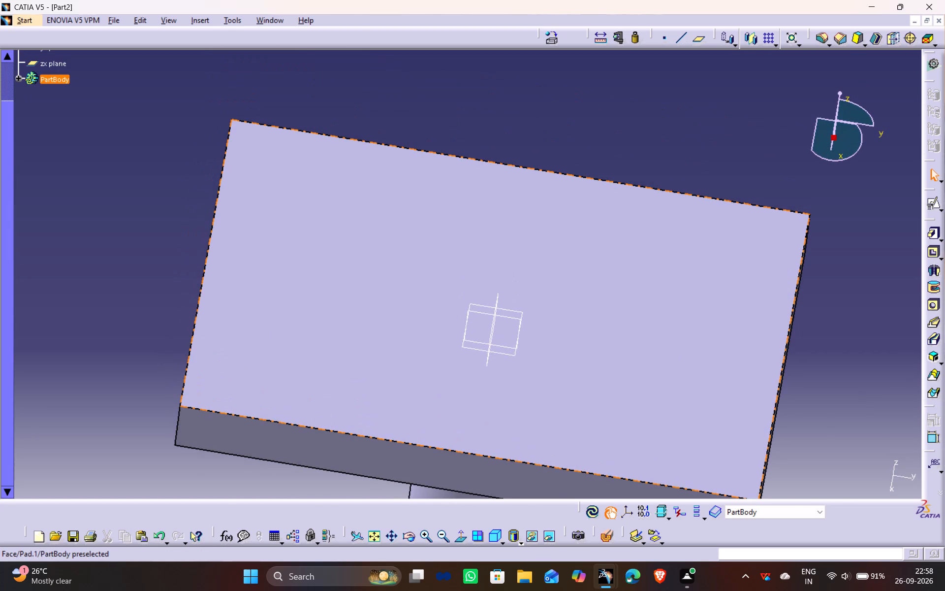
pyautogui.moveTo(670, 273); pyautogui.dragTo(666, 230, button='middle')
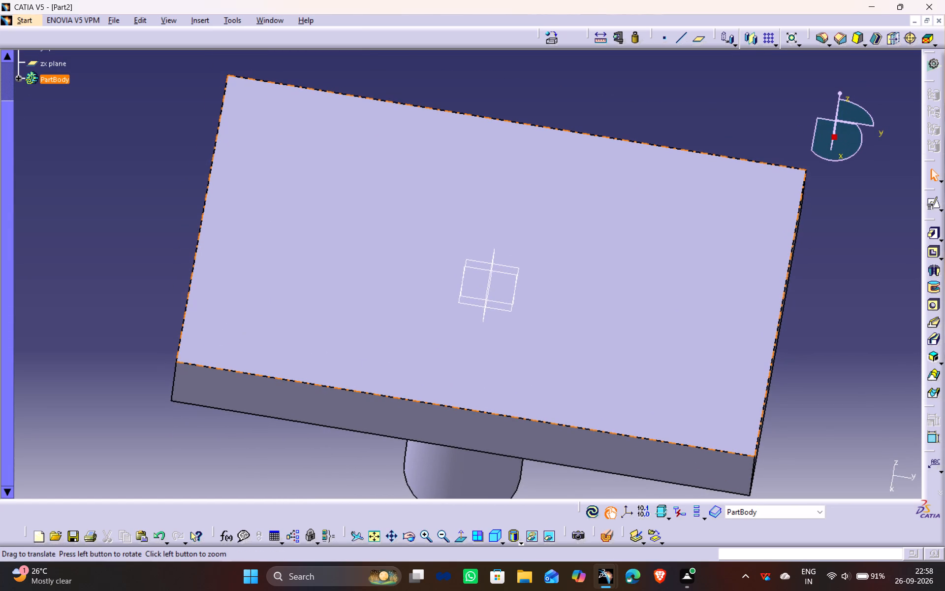
pyautogui.moveTo(666, 230); pyautogui.dragTo(665, 222, button='middle')
pyautogui.click(937, 303)
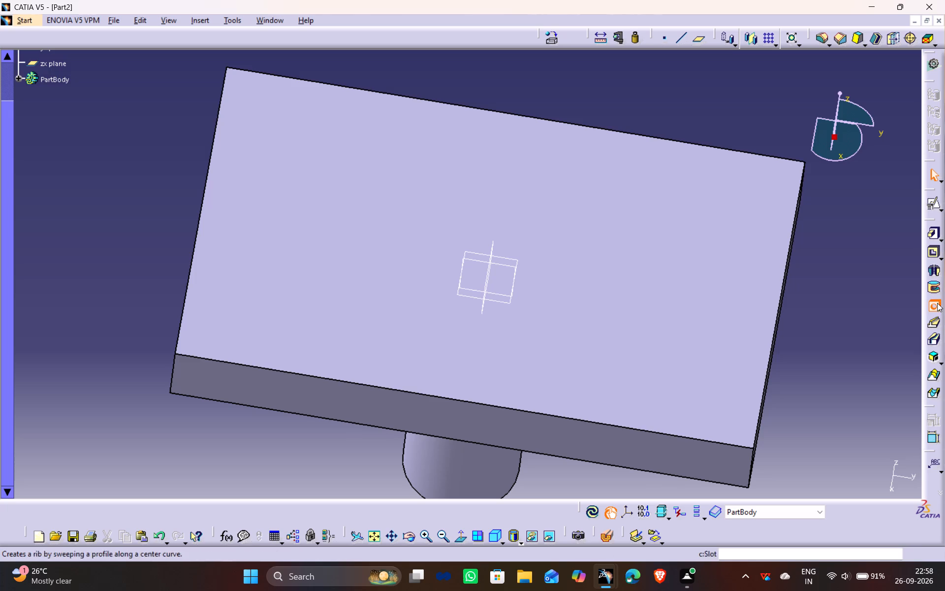
pyautogui.click(260, 108)
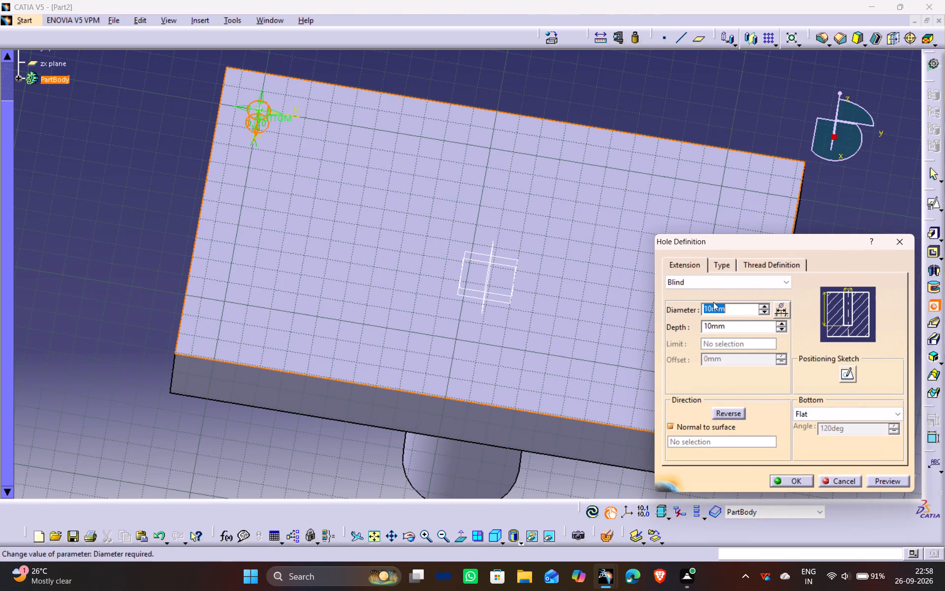
pyautogui.moveTo(712, 303); pyautogui.dragTo(610, 302)
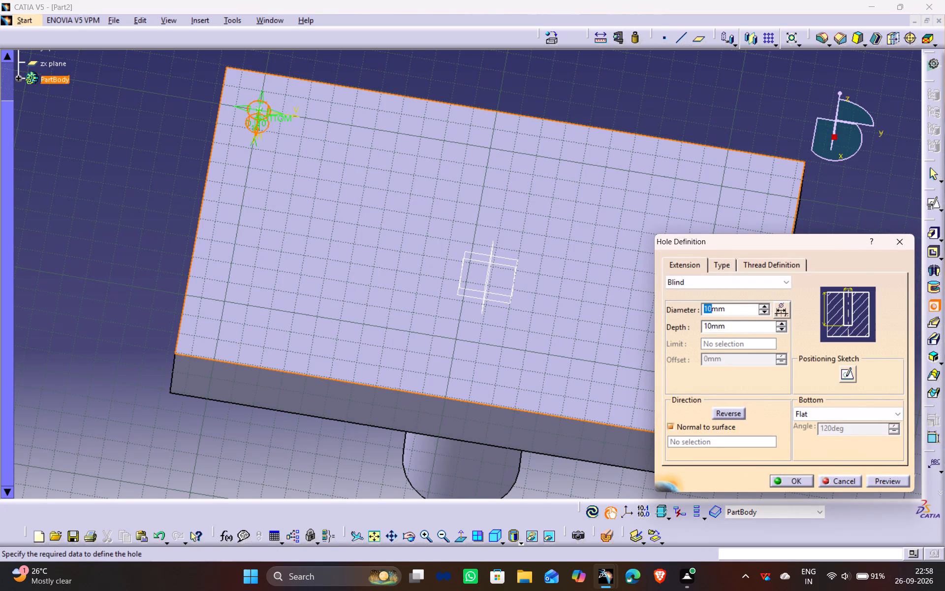
pyautogui.write('40')
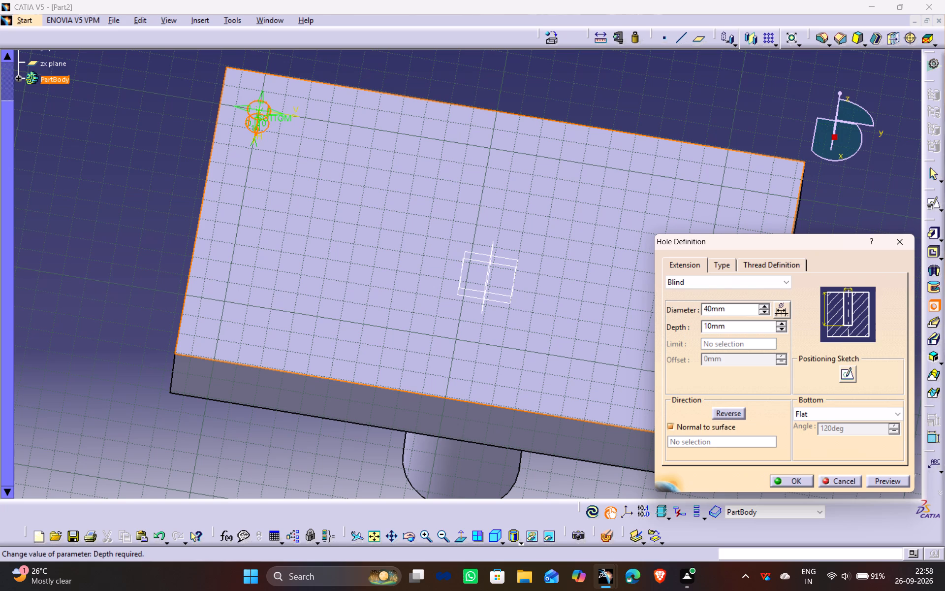
pyautogui.moveTo(713, 328); pyautogui.dragTo(611, 324)
pyautogui.press('3')
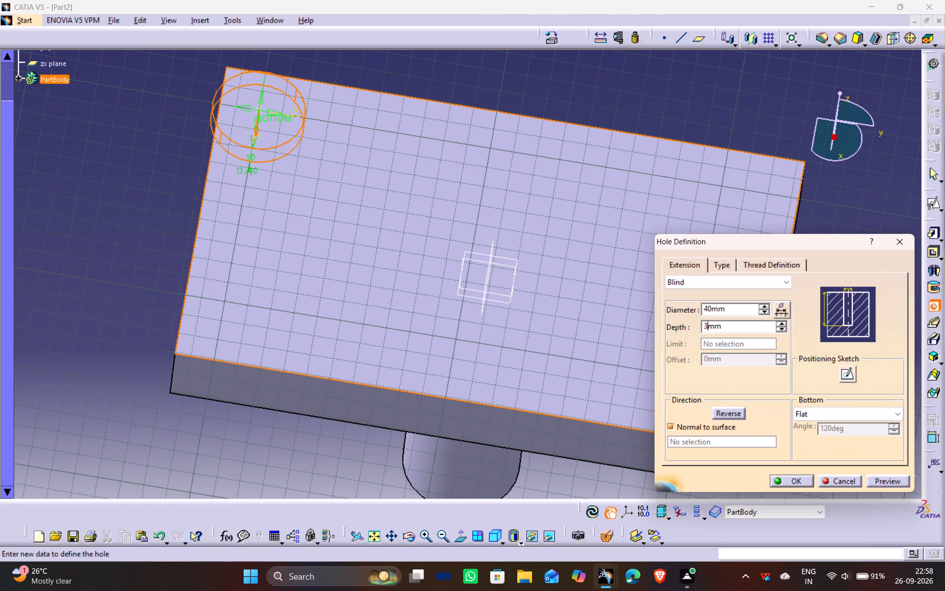
pyautogui.press('0')
# Open the hole's positioning sketch and dimension its center 30 mm from the plate's nearest short edge.
pyautogui.click(850, 371)
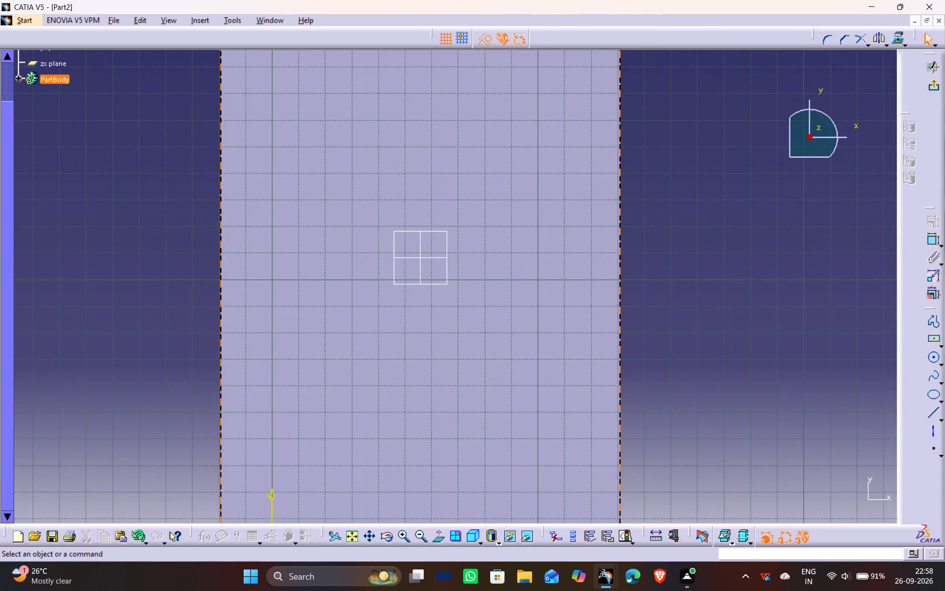
pyautogui.moveTo(412, 412); pyautogui.dragTo(558, 146, button='middle')
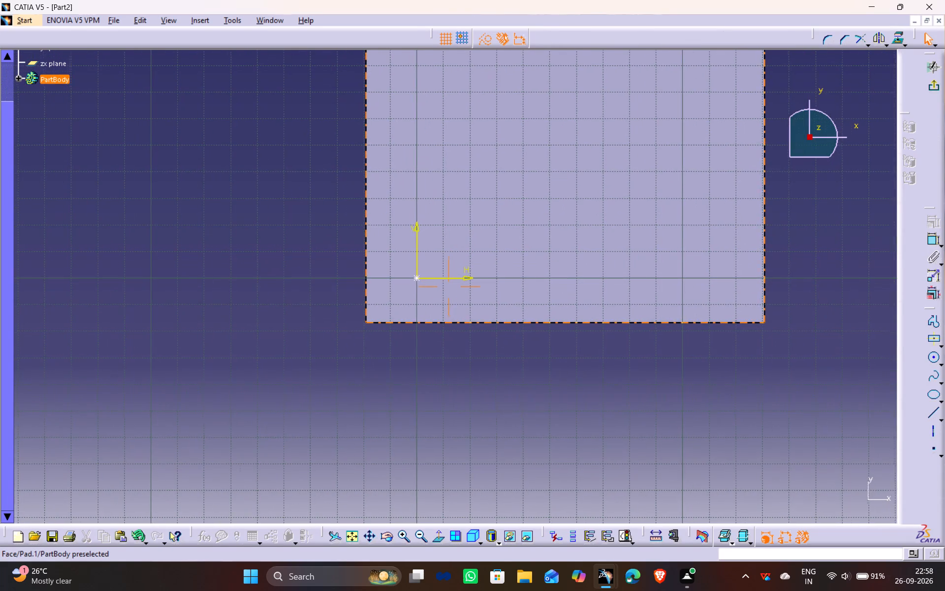
pyautogui.moveTo(558, 146); pyautogui.dragTo(556, 146, button='middle')
pyautogui.click(932, 240)
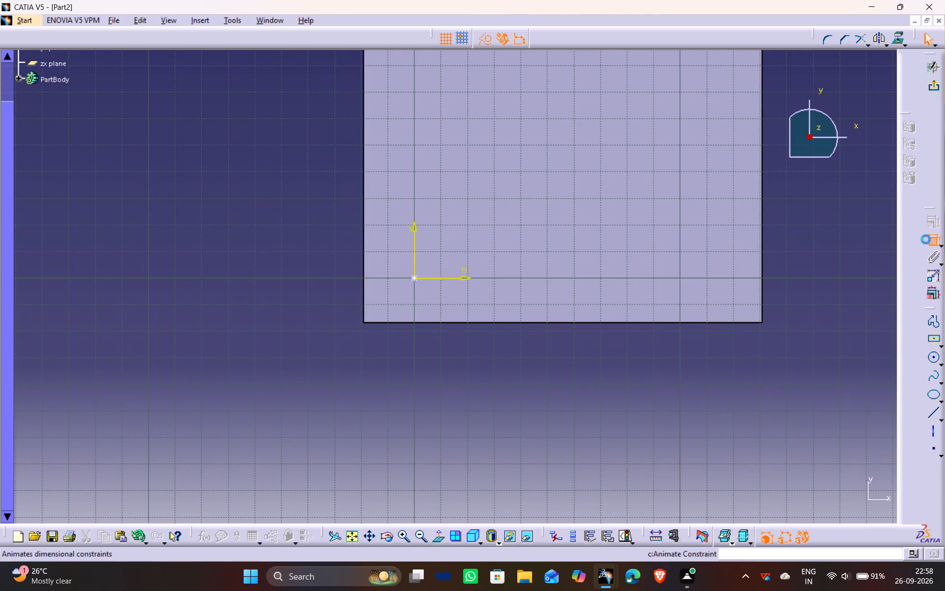
pyautogui.click(412, 277)
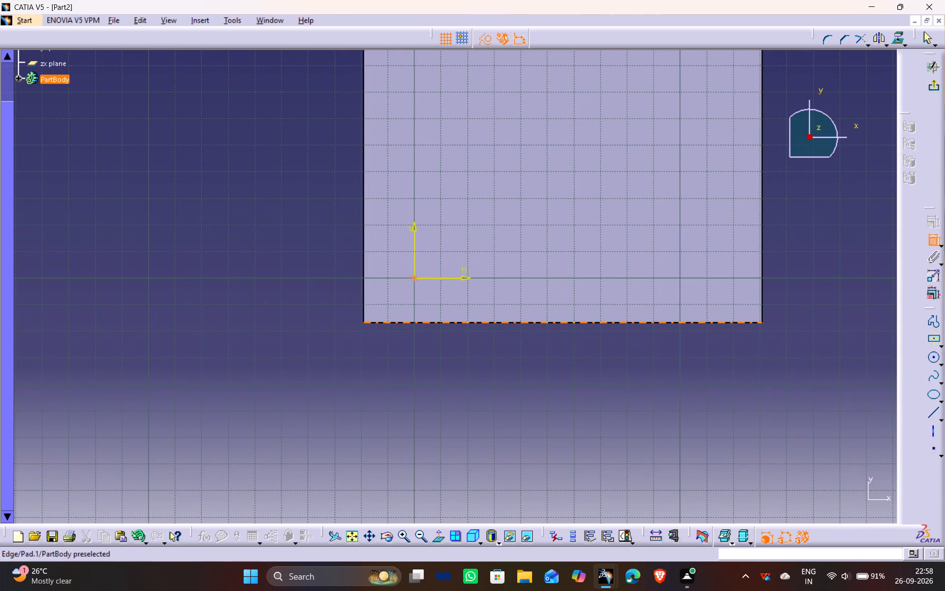
pyautogui.click(413, 323)
pyautogui.click(267, 307)
pyautogui.doubleClick(267, 303)
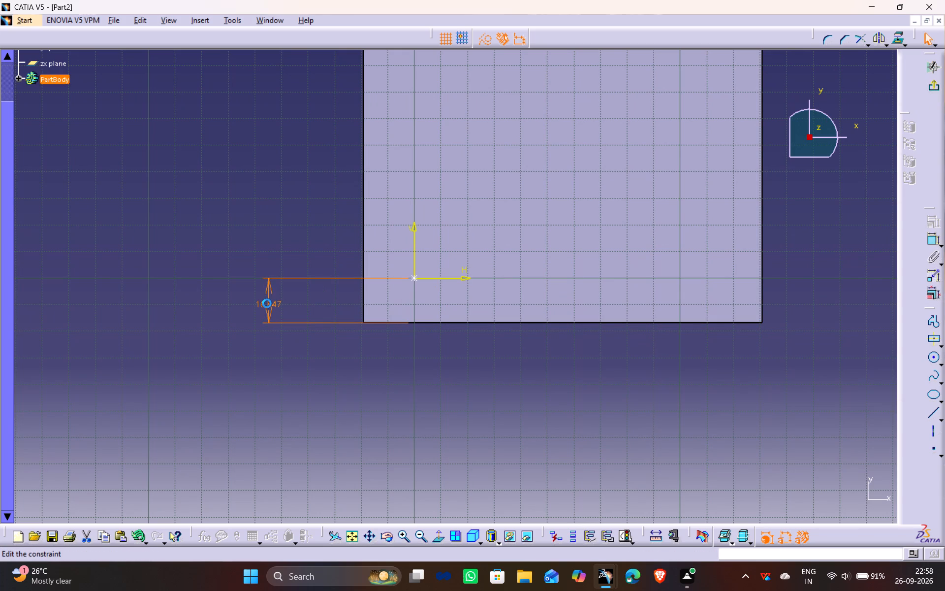
pyautogui.write('30')
pyautogui.press('Return')
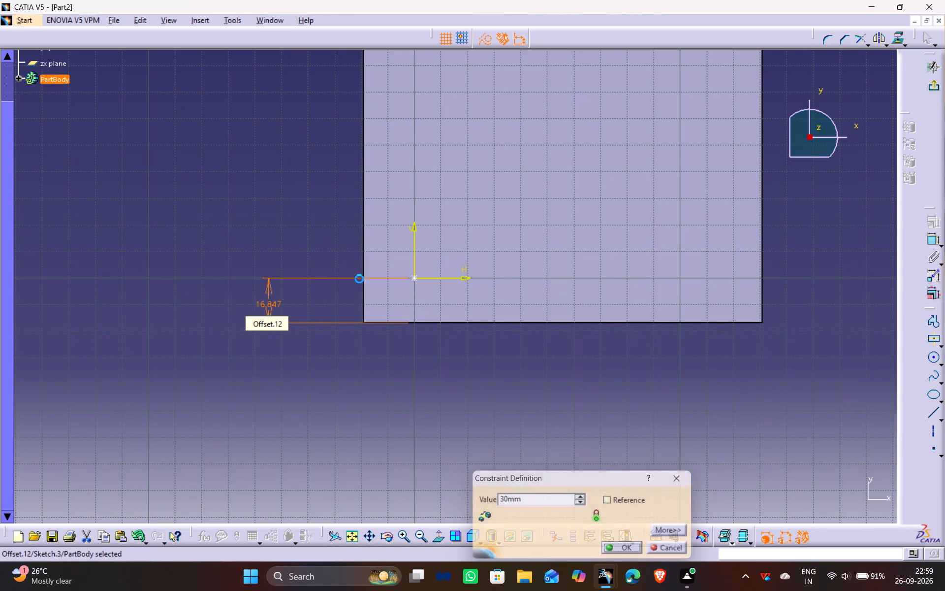
# Dimension the hole's center 30 mm from the plate's nearest long edge.
pyautogui.click(934, 239)
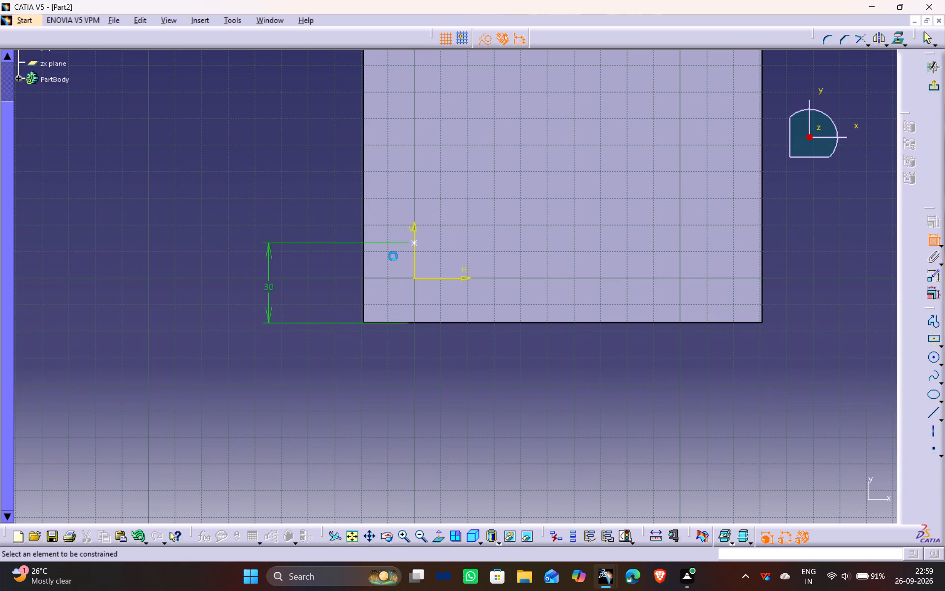
pyautogui.click(416, 242)
pyautogui.click(363, 288)
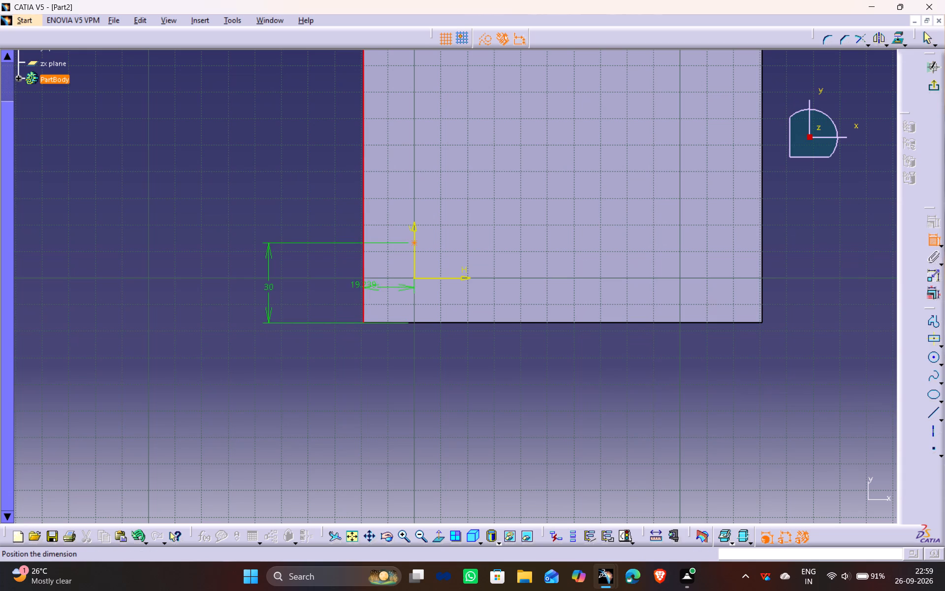
pyautogui.click(389, 397)
pyautogui.doubleClick(396, 391)
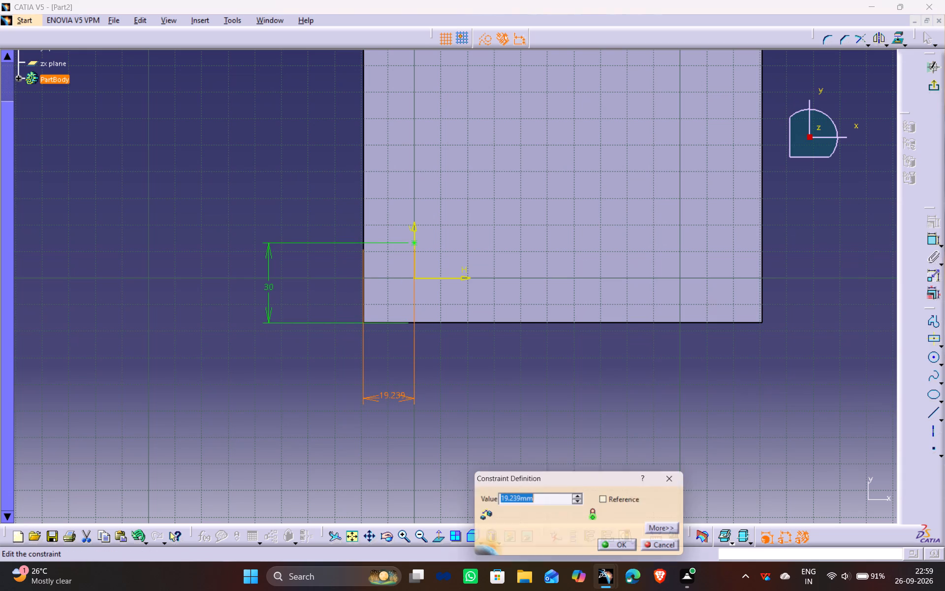
pyautogui.write('30')
pyautogui.press('Return')
pyautogui.click(619, 406)
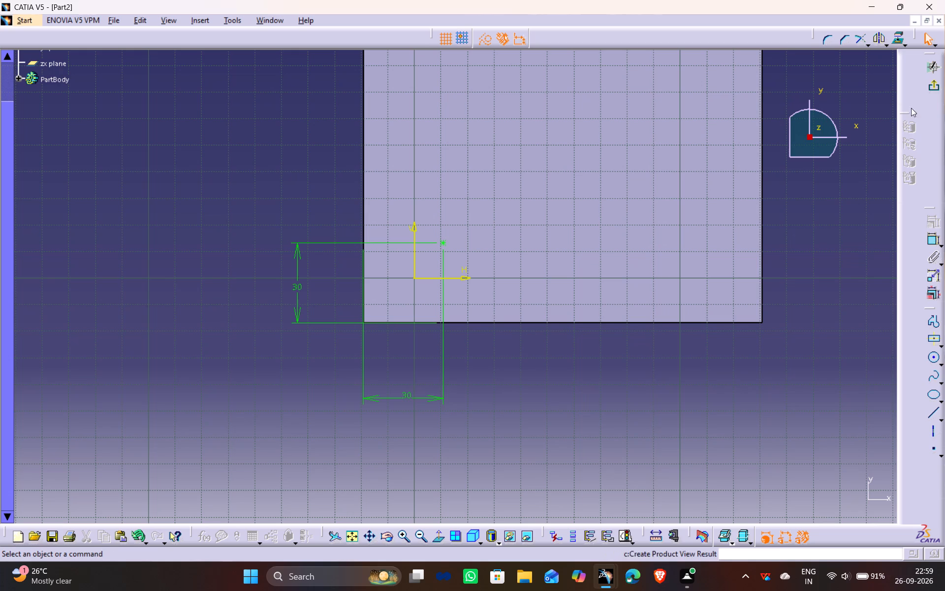
# Exit the positioning sketch, preview the 40 mm hole and create it.
pyautogui.click(936, 92)
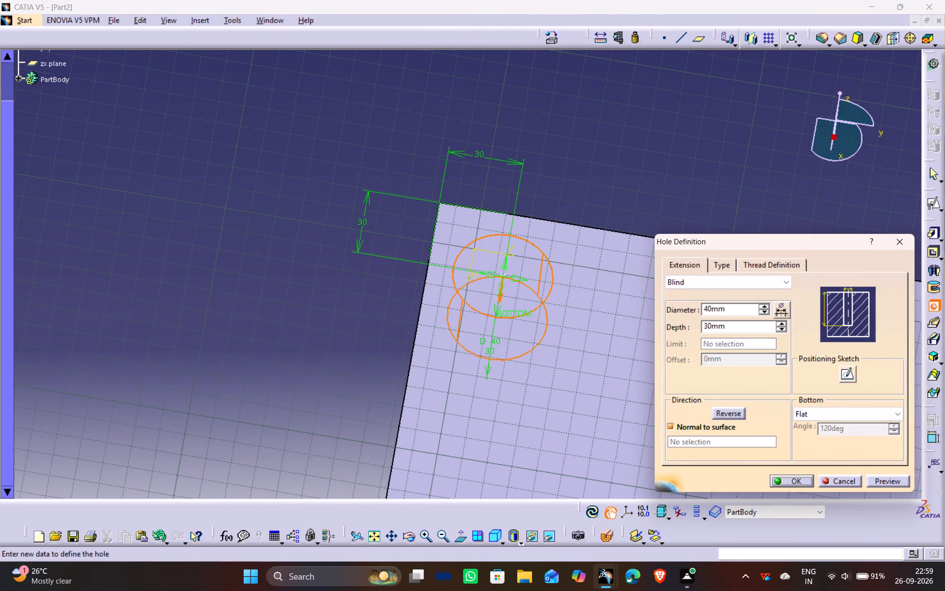
pyautogui.click(891, 475)
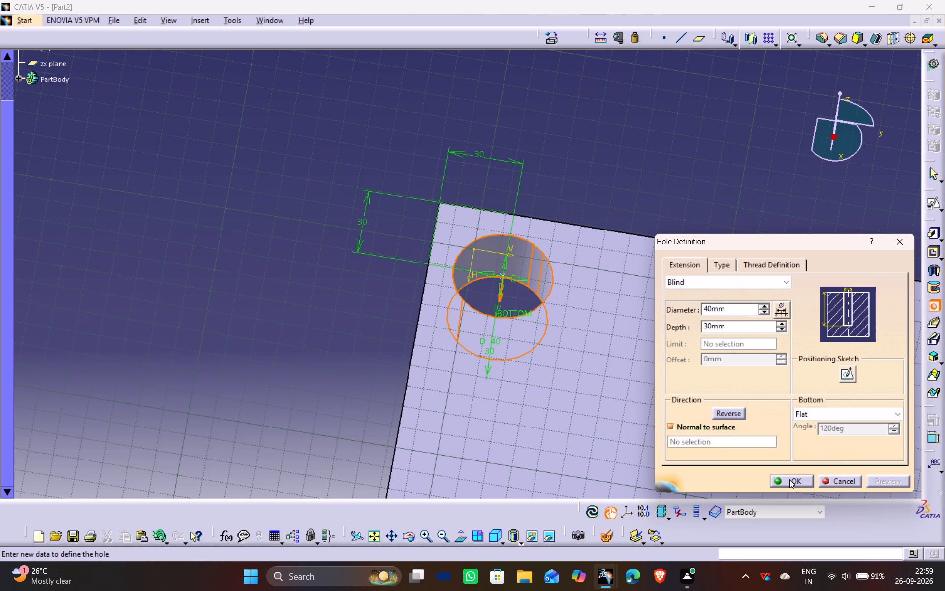
pyautogui.click(789, 479)
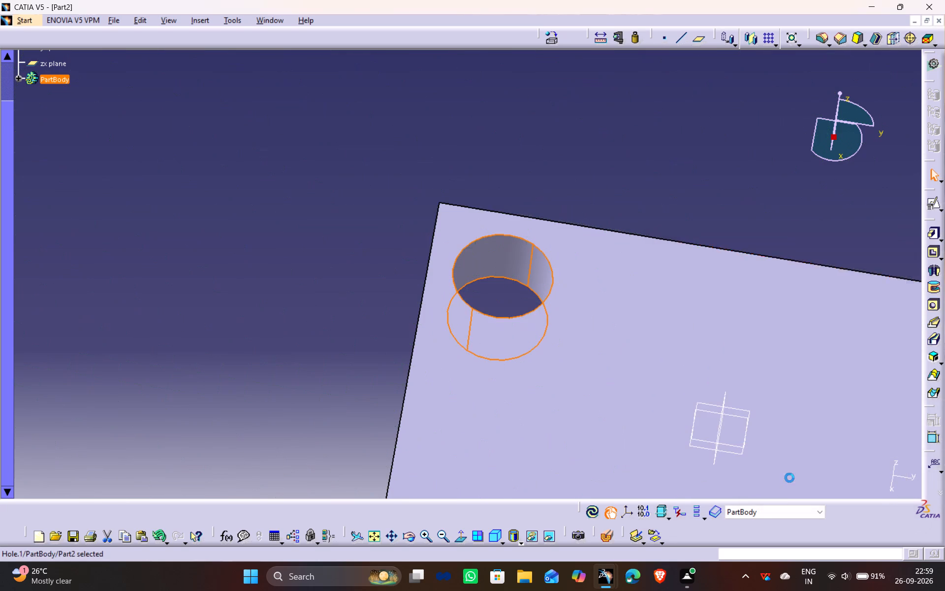
# Expand the part body and open the base pad's Sketch.1 to check the plate's dimensions, closing it unchanged.
pyautogui.scroll(1, 66, 92)
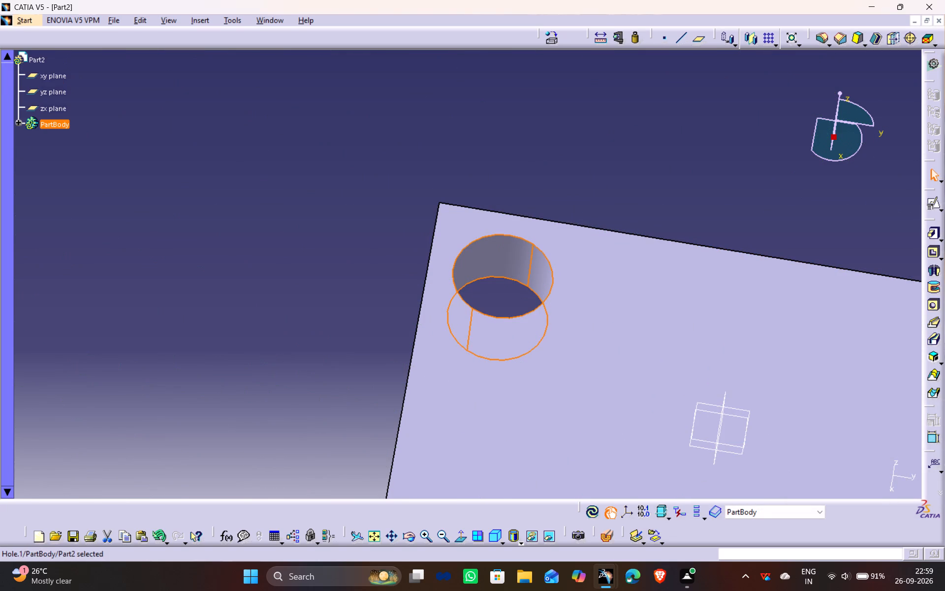
pyautogui.click(16, 123)
pyautogui.doubleClick(73, 157)
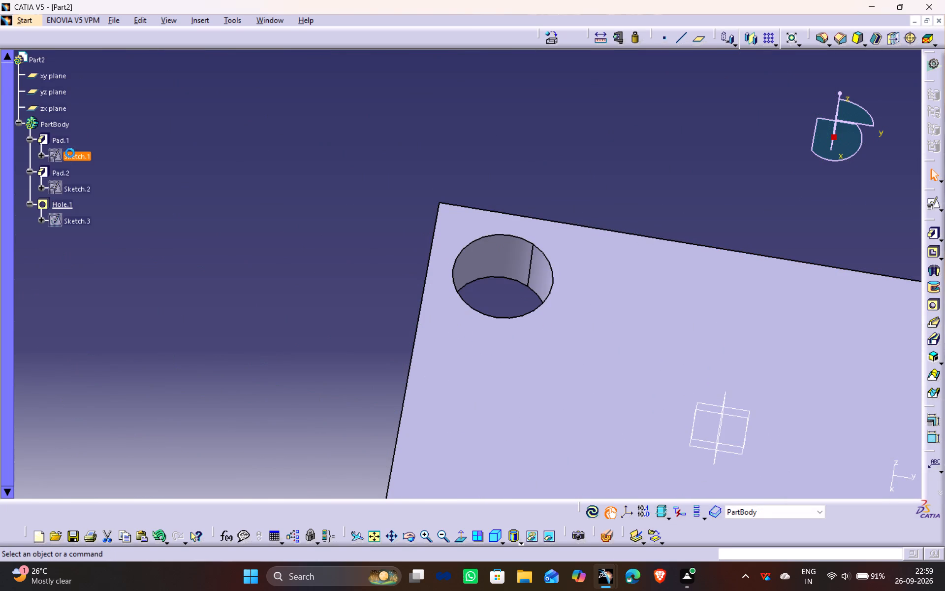
pyautogui.moveTo(662, 288); pyautogui.dragTo(255, 51, button='middle')
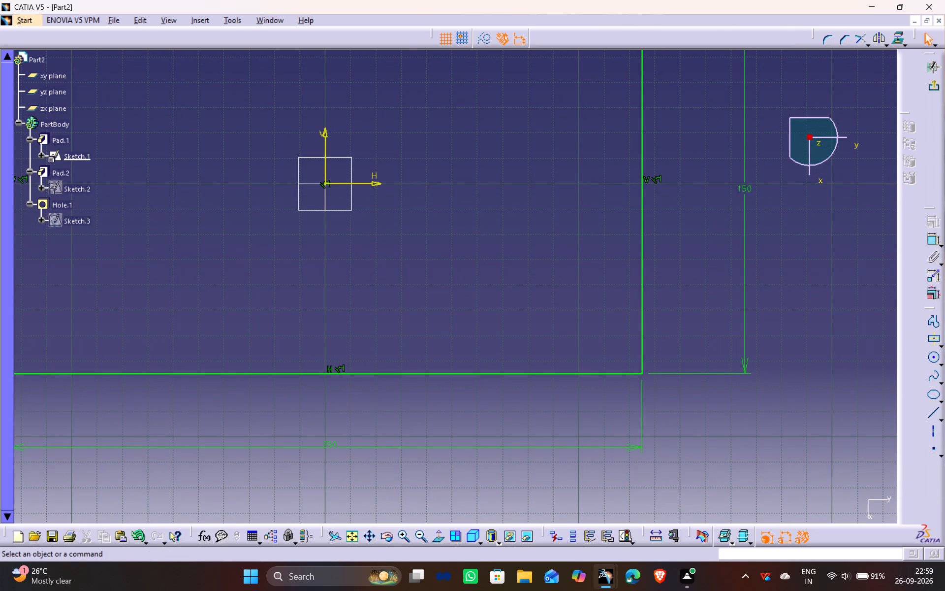
pyautogui.click(934, 93)
# Start a rectangular pattern of the corner hole with two instances per direction, referencing the plate's top face and reversing the second direction.
pyautogui.moveTo(455, 197); pyautogui.dragTo(521, 304, button='middle')
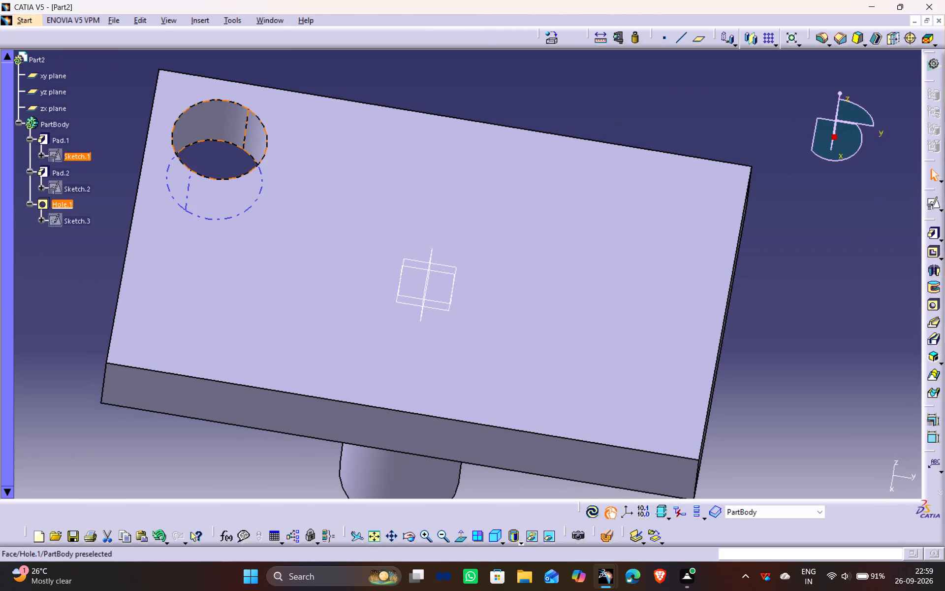
pyautogui.click(260, 140)
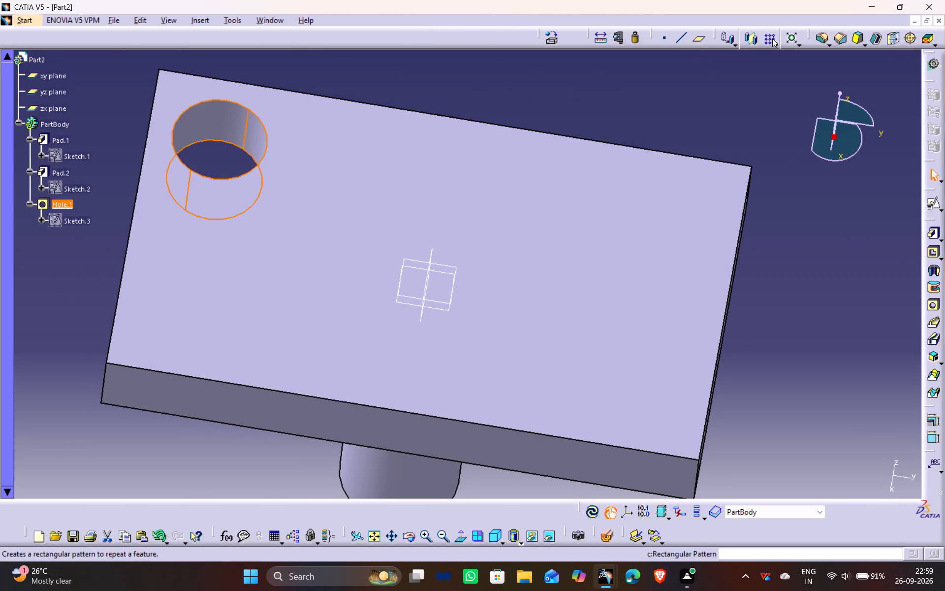
pyautogui.click(772, 38)
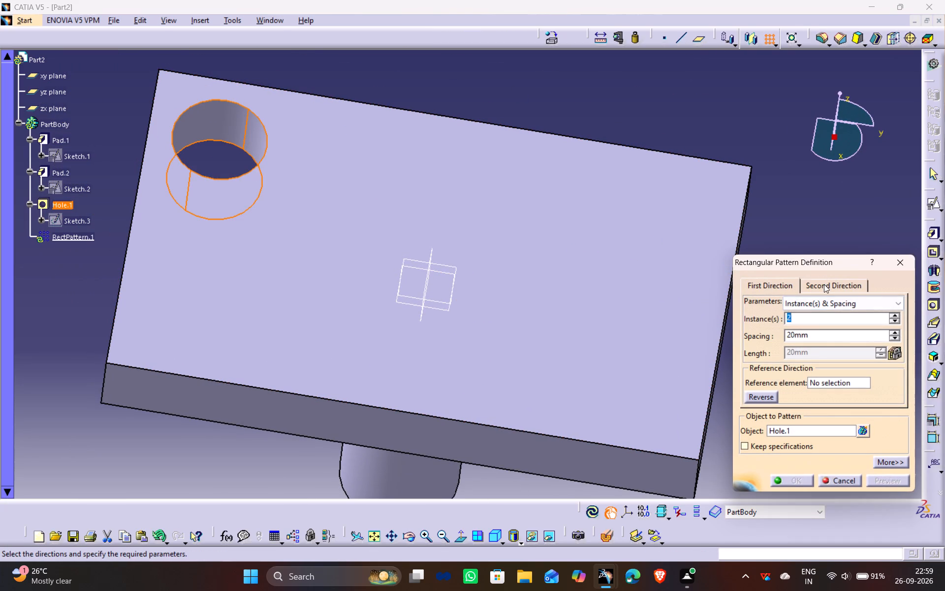
pyautogui.click(824, 284)
pyautogui.moveTo(798, 315); pyautogui.dragTo(666, 340)
pyautogui.press('2')
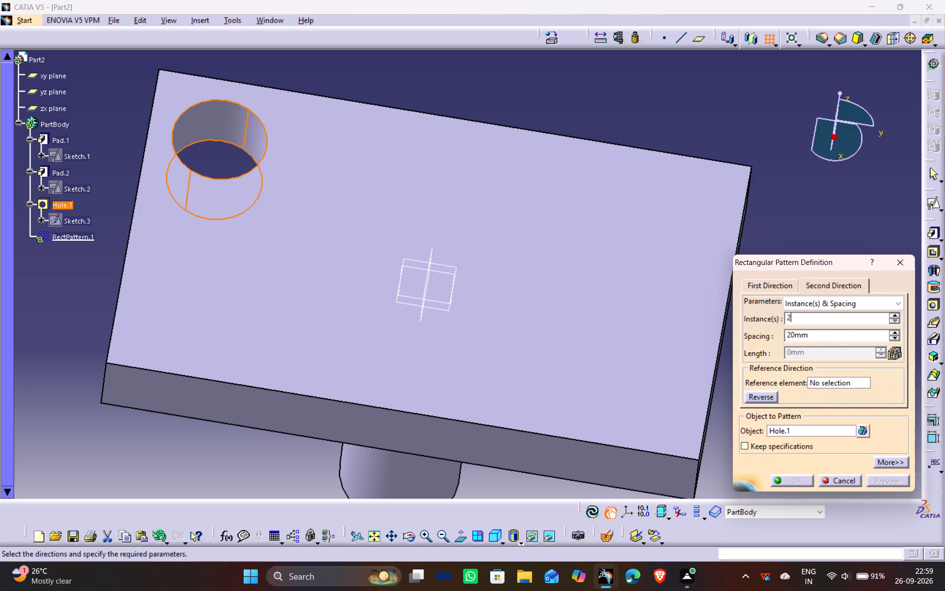
pyautogui.click(771, 282)
pyautogui.click(816, 383)
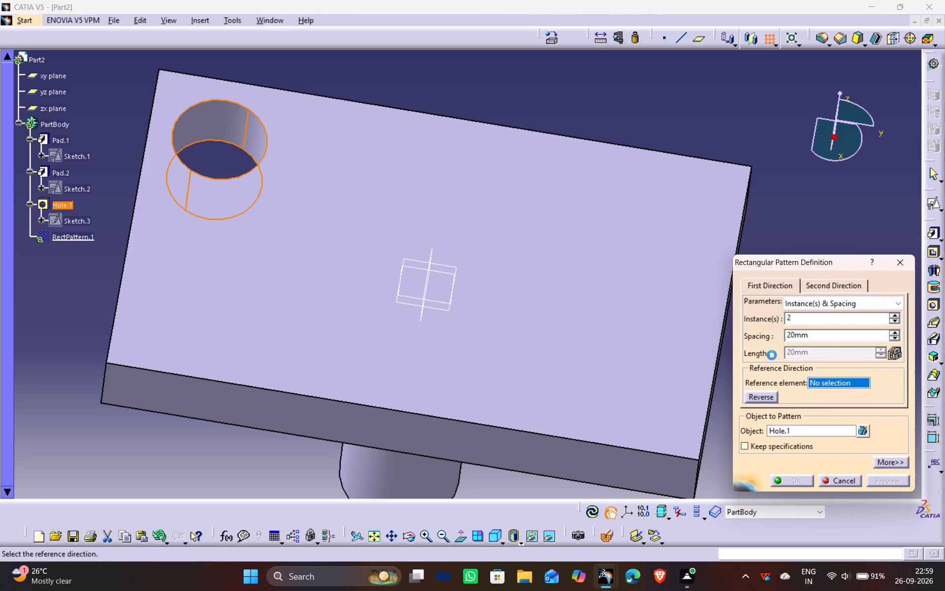
pyautogui.click(466, 279)
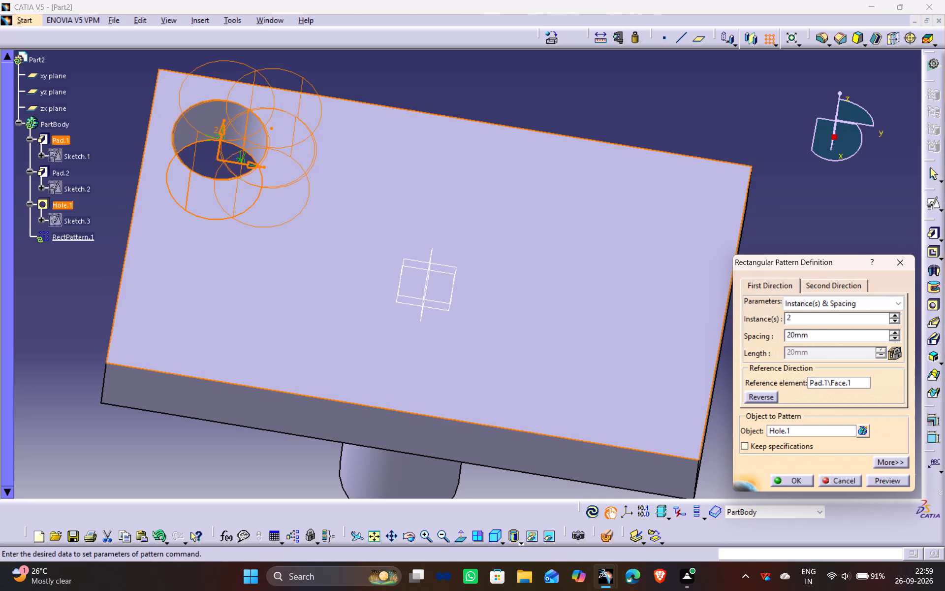
pyautogui.click(221, 125)
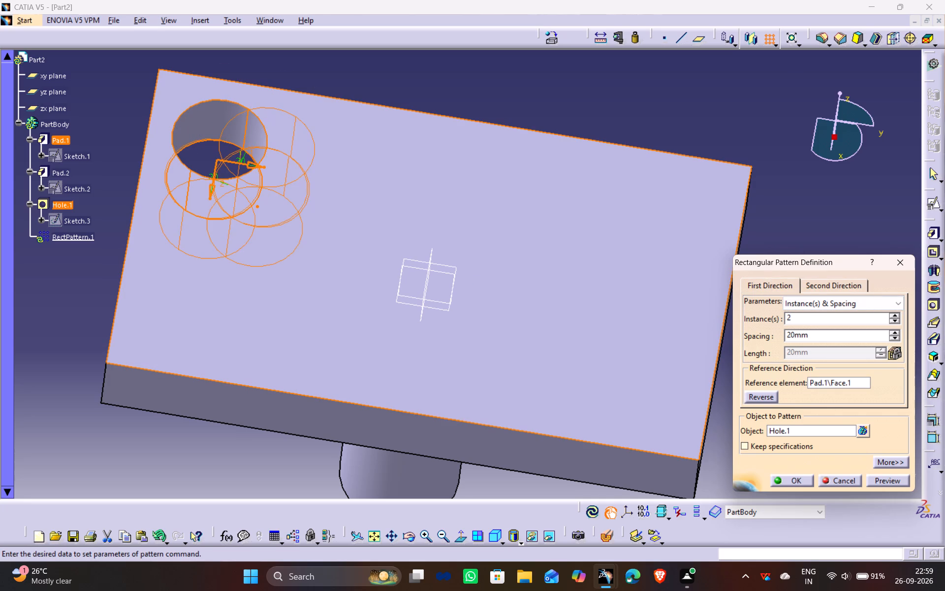
# Set the hole pattern's first-direction spacing to 190 mm and preview it.
pyautogui.moveTo(270, 173); pyautogui.dragTo(300, 175)
pyautogui.moveTo(254, 164); pyautogui.dragTo(303, 175)
pyautogui.click(181, 155)
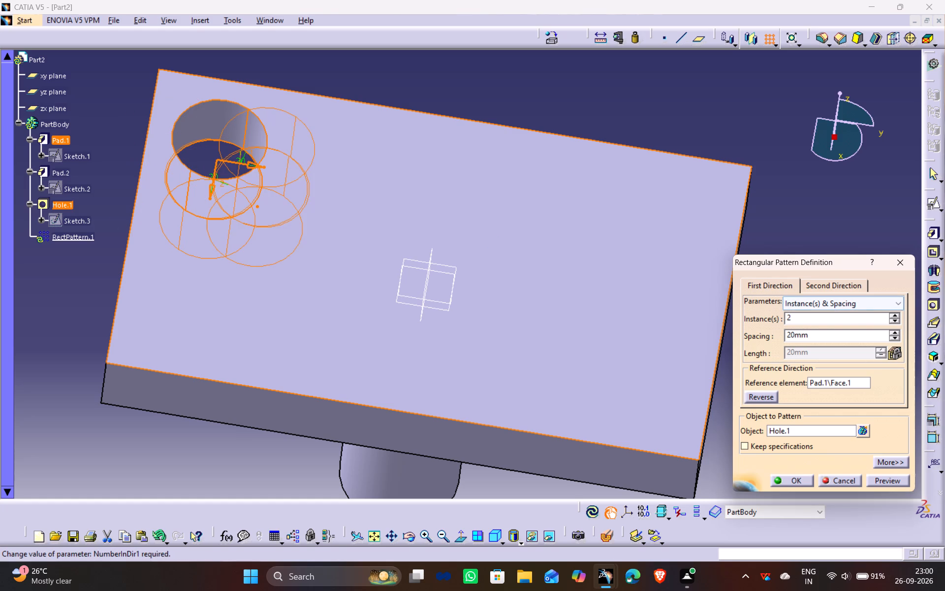
pyautogui.click(893, 332)
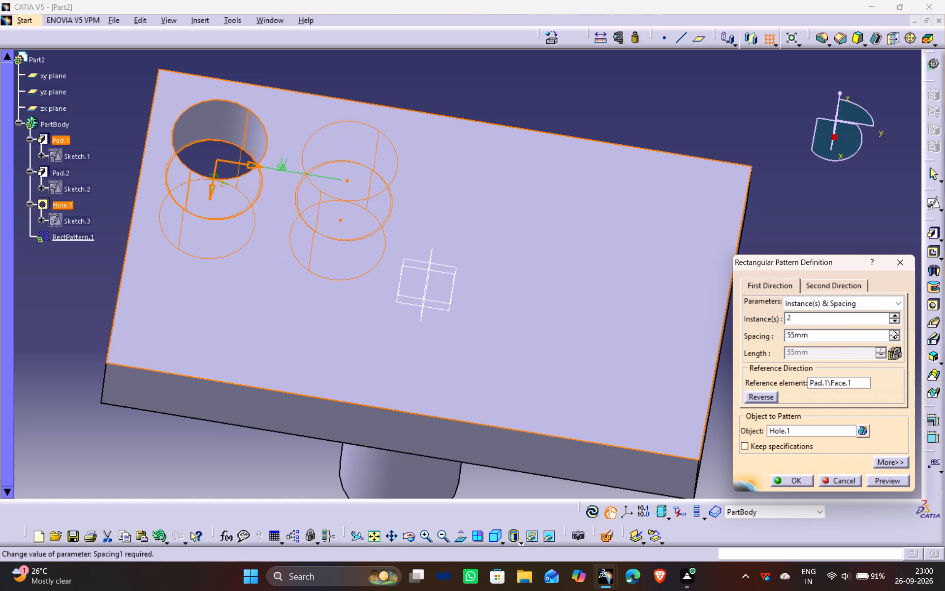
pyautogui.moveTo(794, 332); pyautogui.dragTo(729, 327)
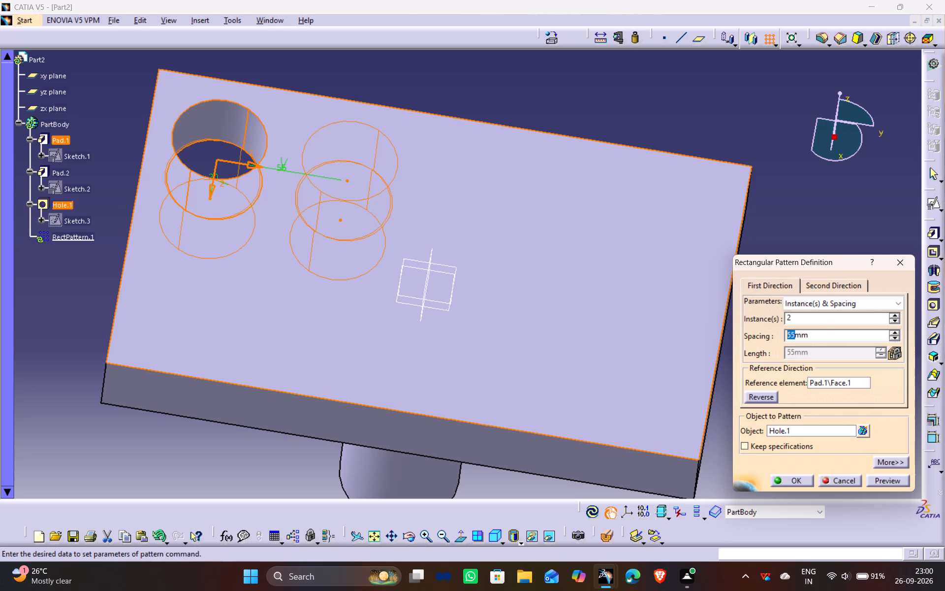
pyautogui.write('190')
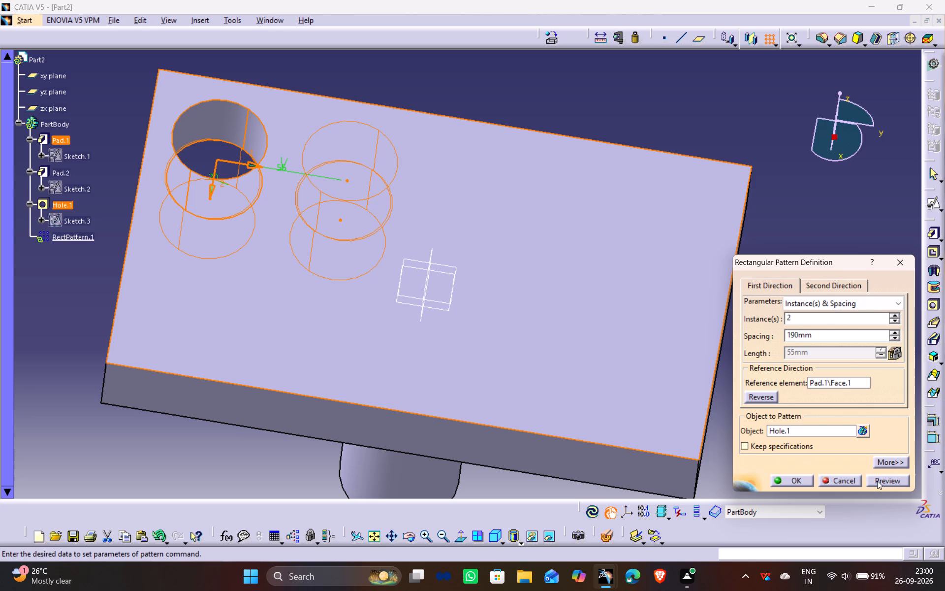
pyautogui.click(882, 477)
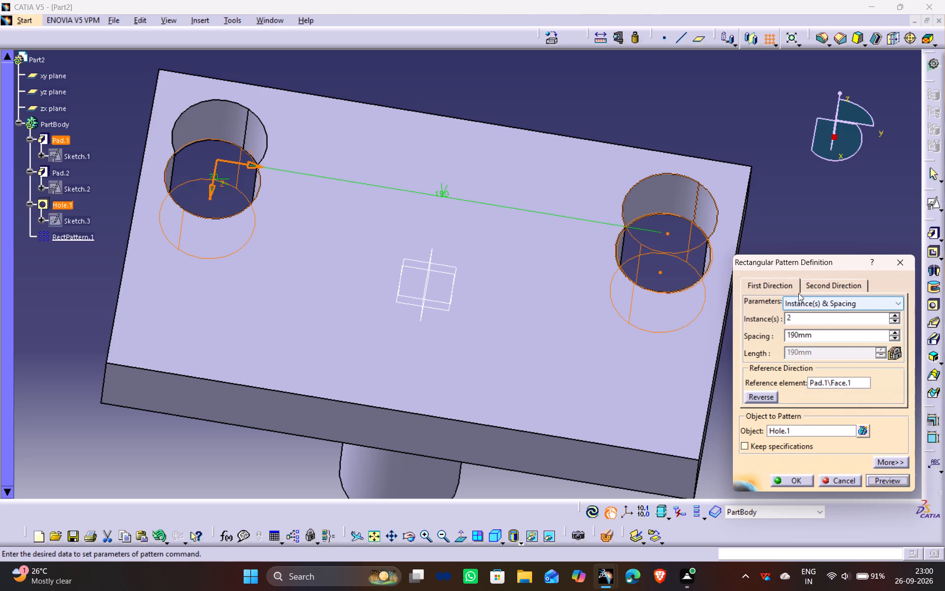
# Set the pattern's second-direction spacing to 90 mm, preview it and create the rectangular hole pattern.
pyautogui.click(818, 283)
pyautogui.moveTo(795, 335); pyautogui.dragTo(792, 332)
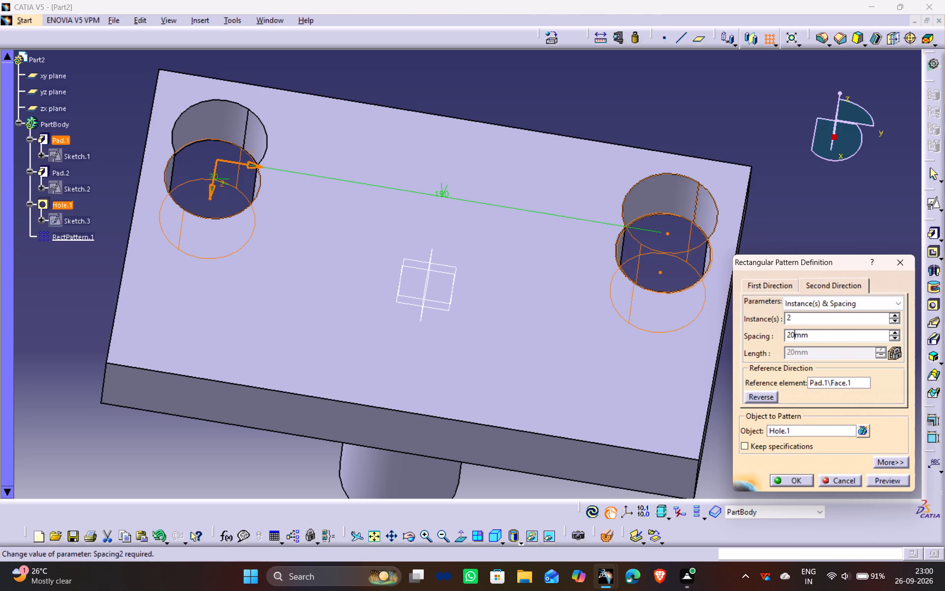
pyautogui.moveTo(792, 332); pyautogui.dragTo(701, 329)
pyautogui.write('90')
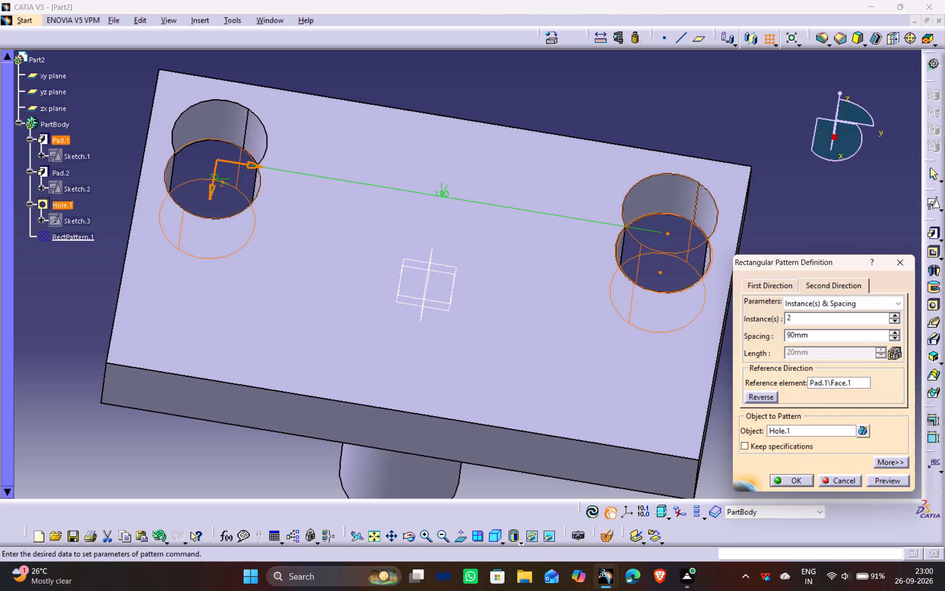
pyautogui.click(888, 476)
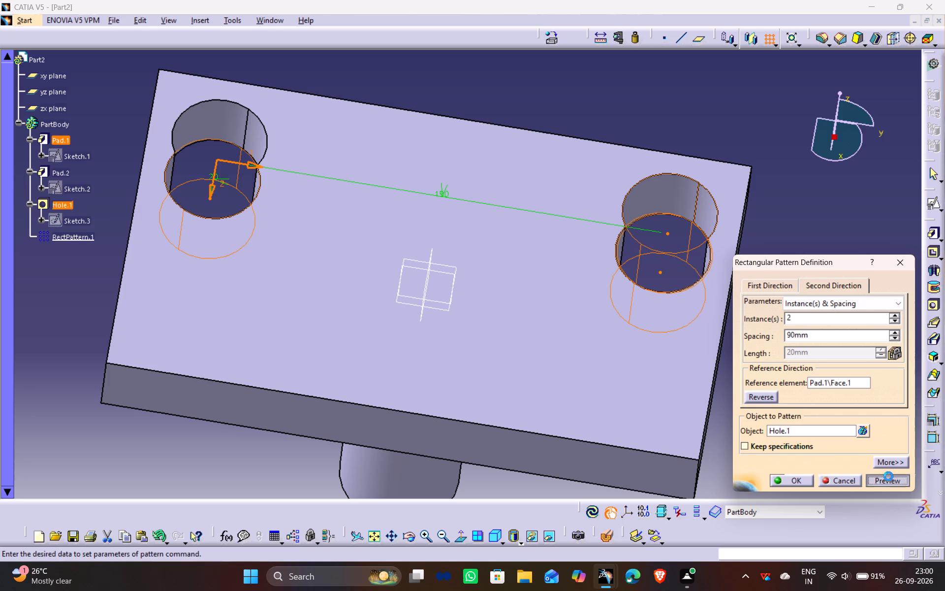
pyautogui.click(787, 479)
pyautogui.click(789, 319)
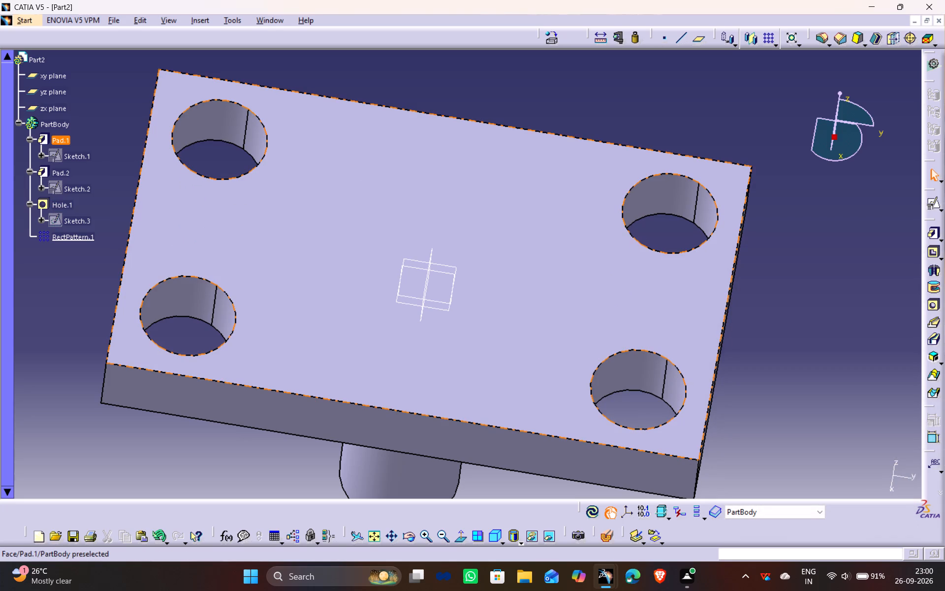
pyautogui.keyDown('ctrl'); pyautogui.moveTo(459, 148); pyautogui.dragTo(461, 191, button='middle'); pyautogui.keyUp('ctrl')
pyautogui.click(724, 298)
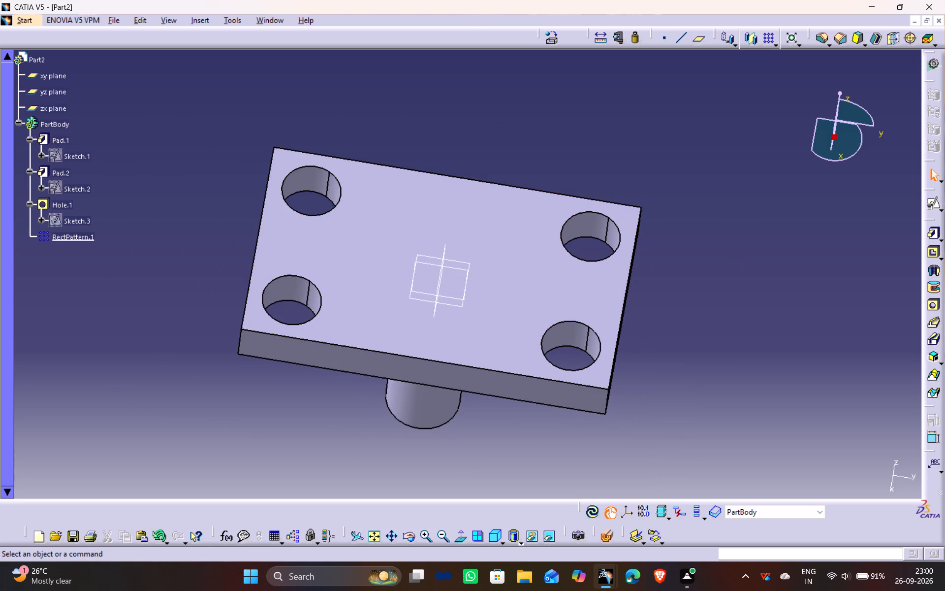
# Save the part in the Documents folder as A18-P2.
pyautogui.hotkey('ctrl', 's')
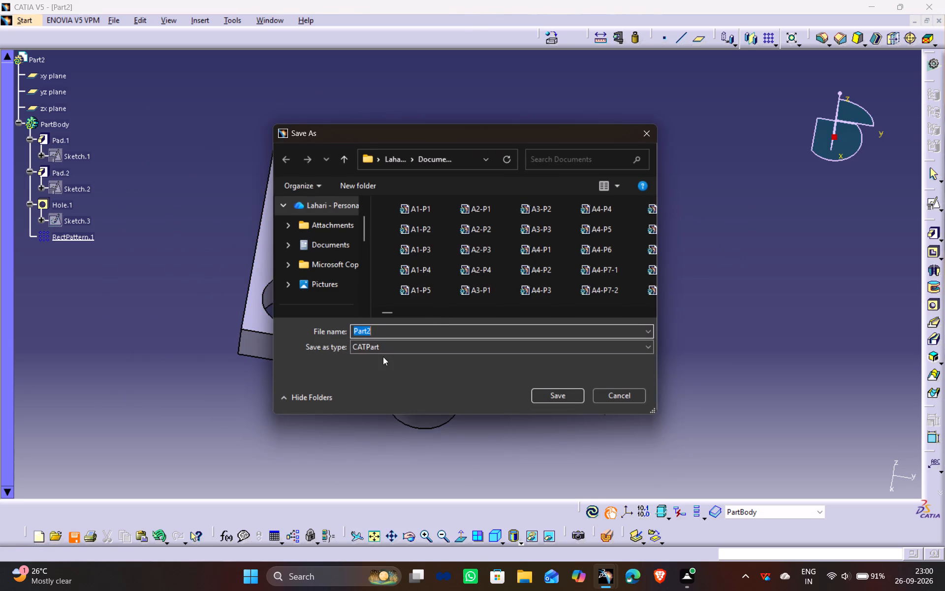
pyautogui.press('BackSpace')
pyautogui.hotkey('shift', 'a')
pyautogui.press('1')
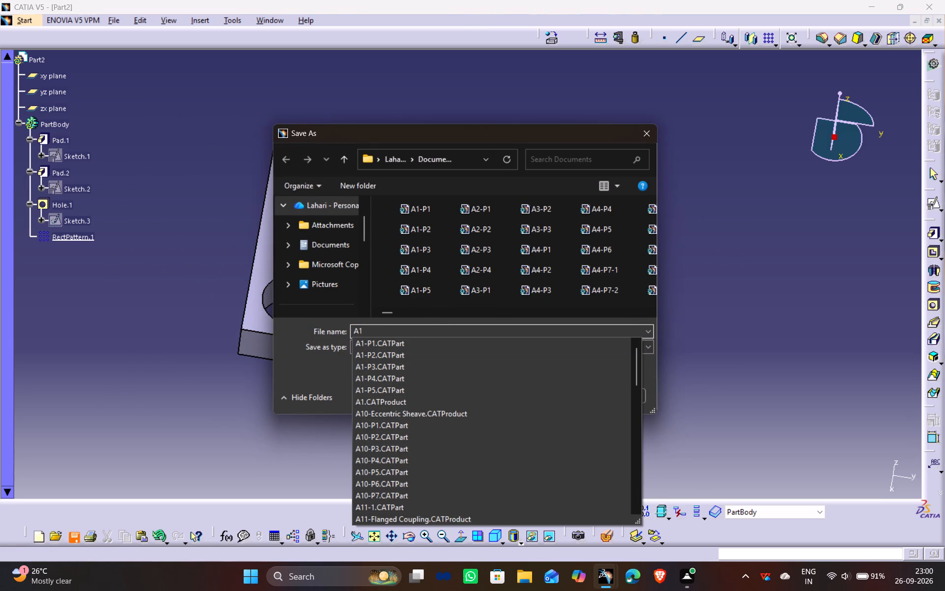
pyautogui.press('8')
pyautogui.press('-')
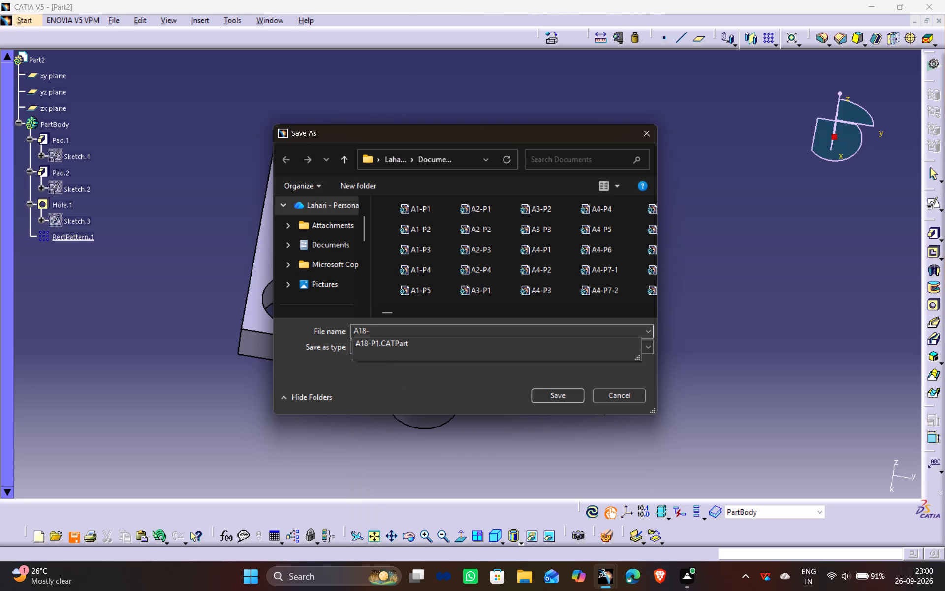
pyautogui.hotkey('shift', 'p')
pyautogui.press('2')
pyautogui.press('Return')
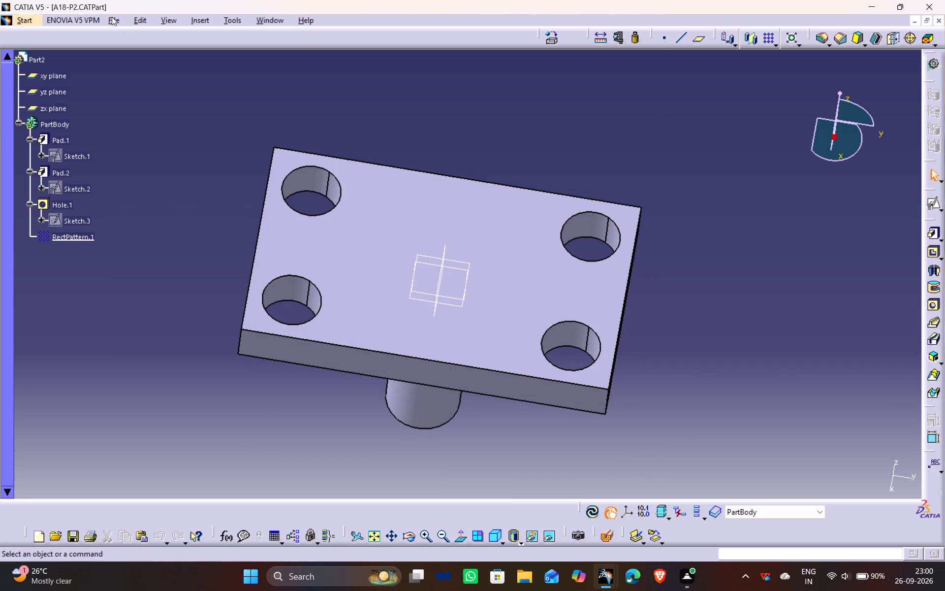
# Create a new Part Design part with the default name Part3 and hybrid design enabled.
pyautogui.click(26, 18)
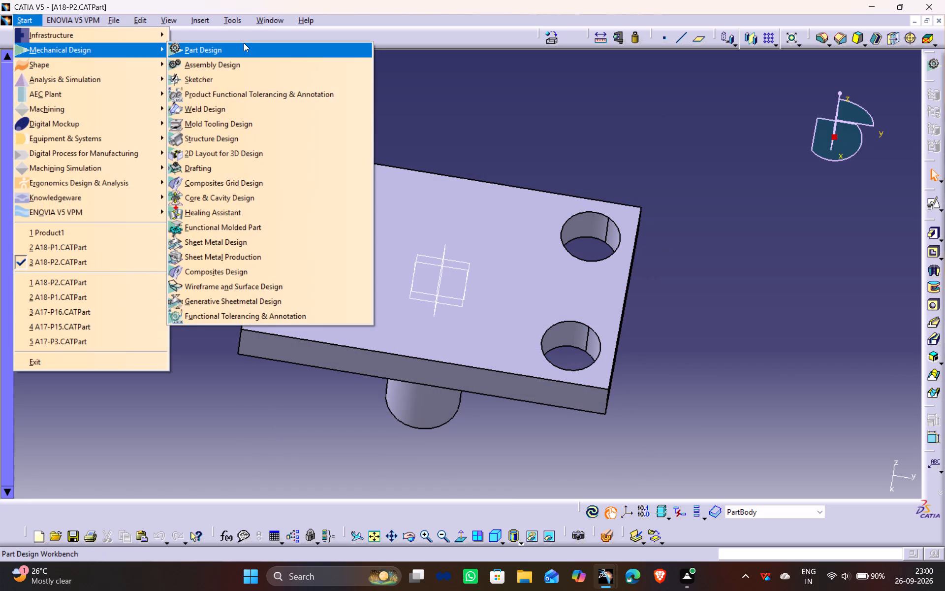
pyautogui.click(243, 49)
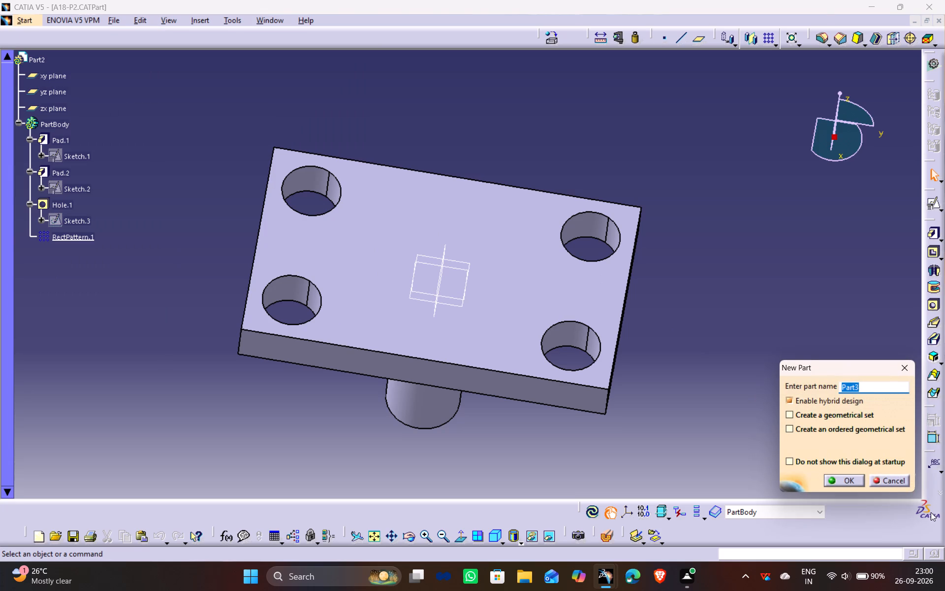
pyautogui.click(845, 481)
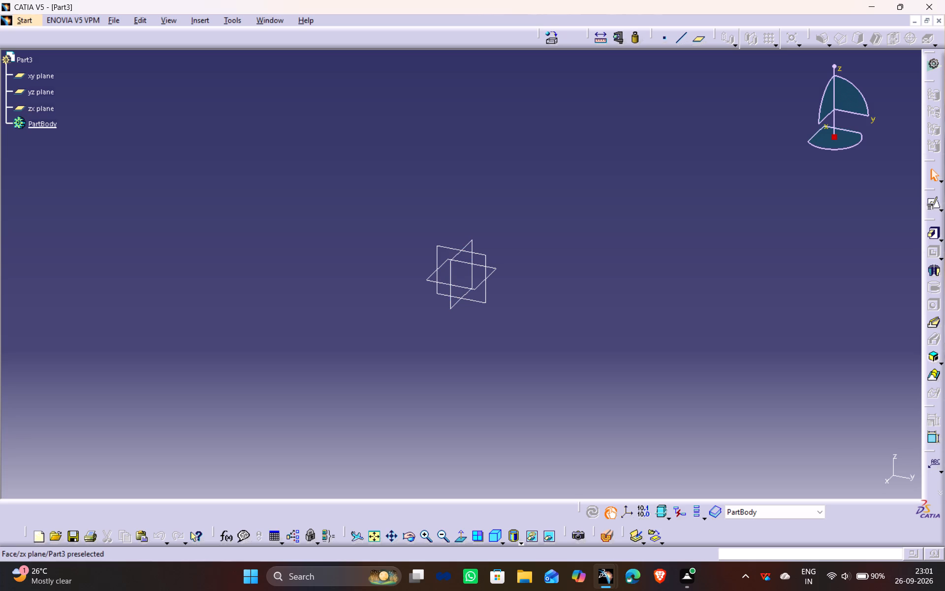
# Open a positioned sketch on the yz plane with implicit origin and orientation.
pyautogui.click(483, 255)
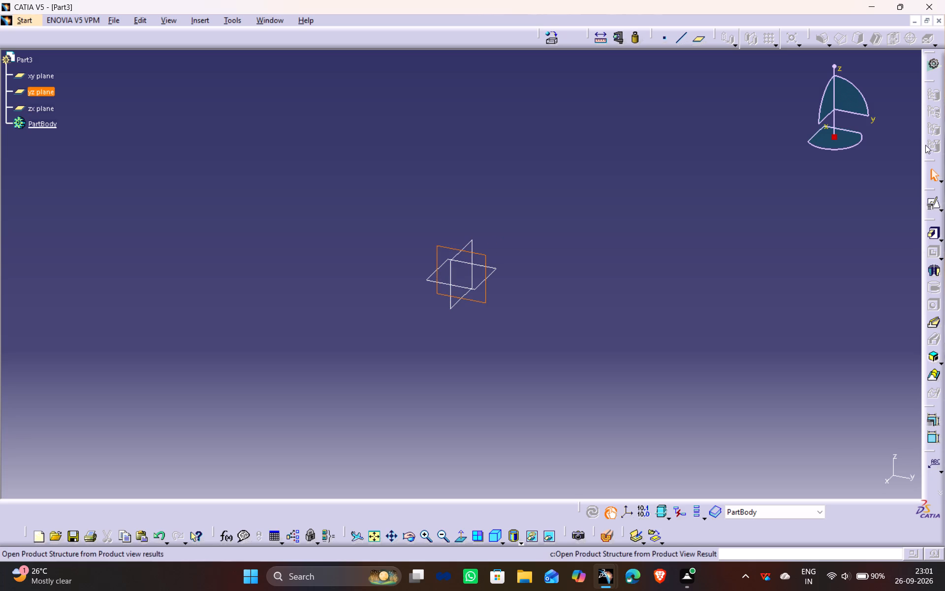
pyautogui.click(932, 199)
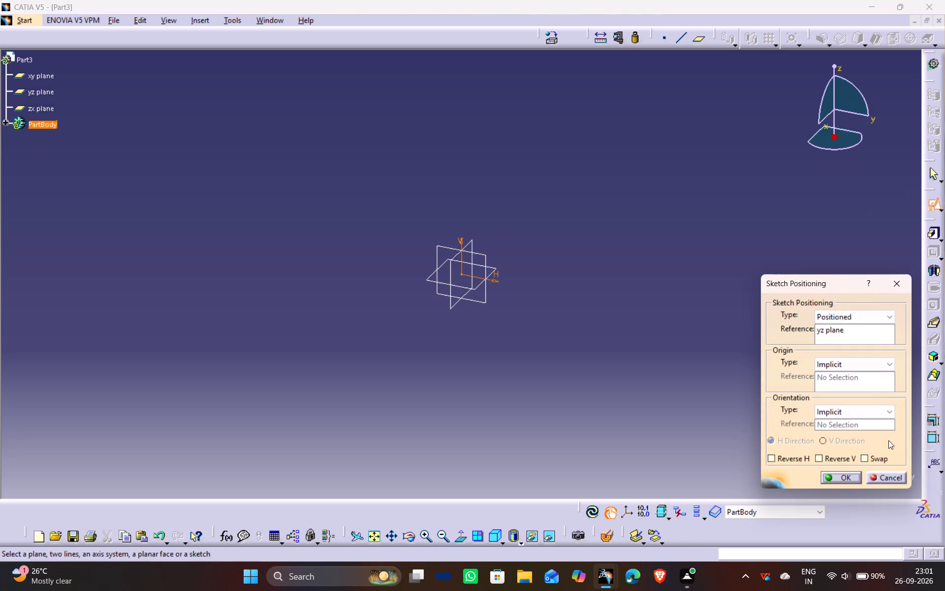
pyautogui.click(833, 482)
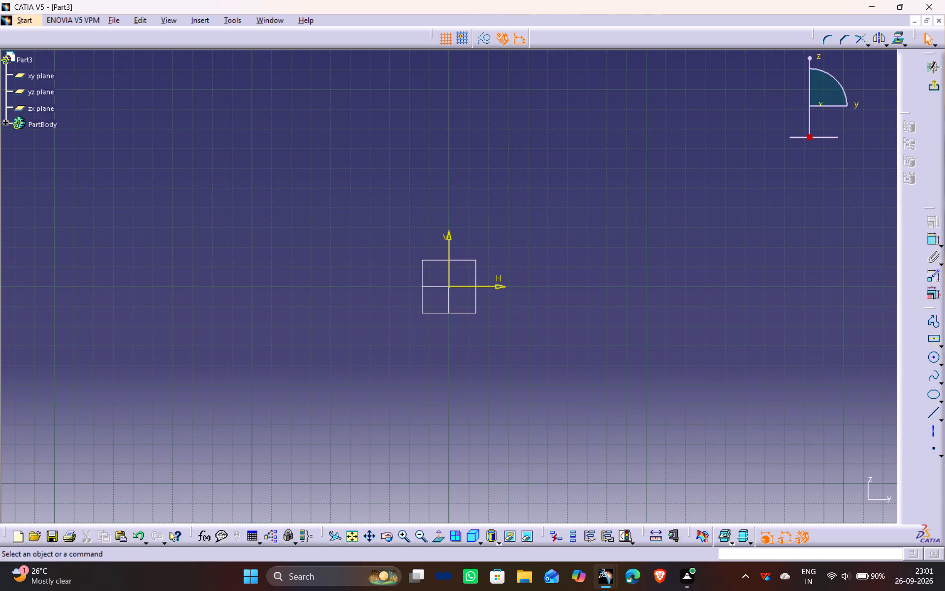
# Start a profile on the vertical axis about 100 mm above the origin with a slightly sloping line about 16 mm long.
pyautogui.click(935, 323)
pyautogui.moveTo(481, 139); pyautogui.dragTo(472, 245, button='middle')
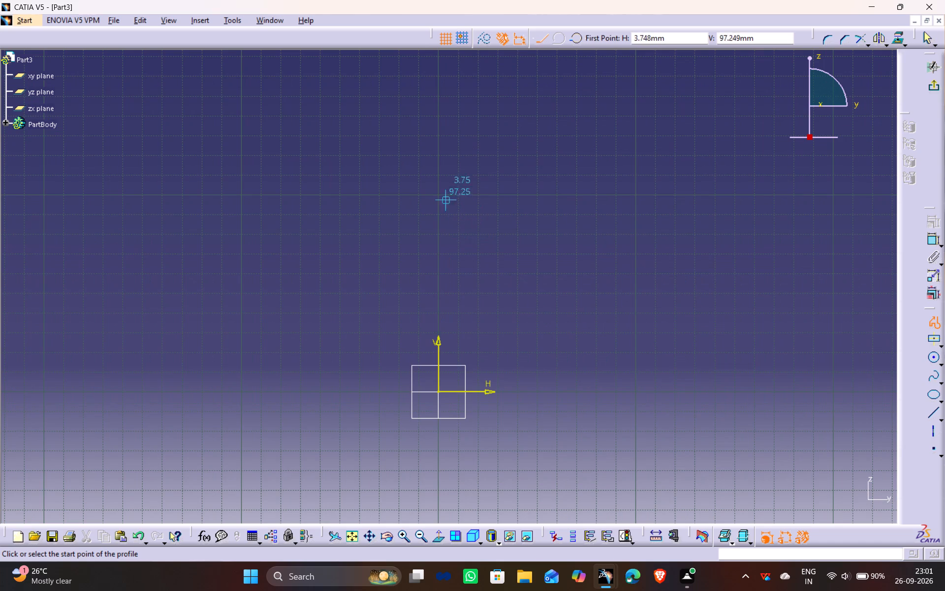
pyautogui.click(439, 197)
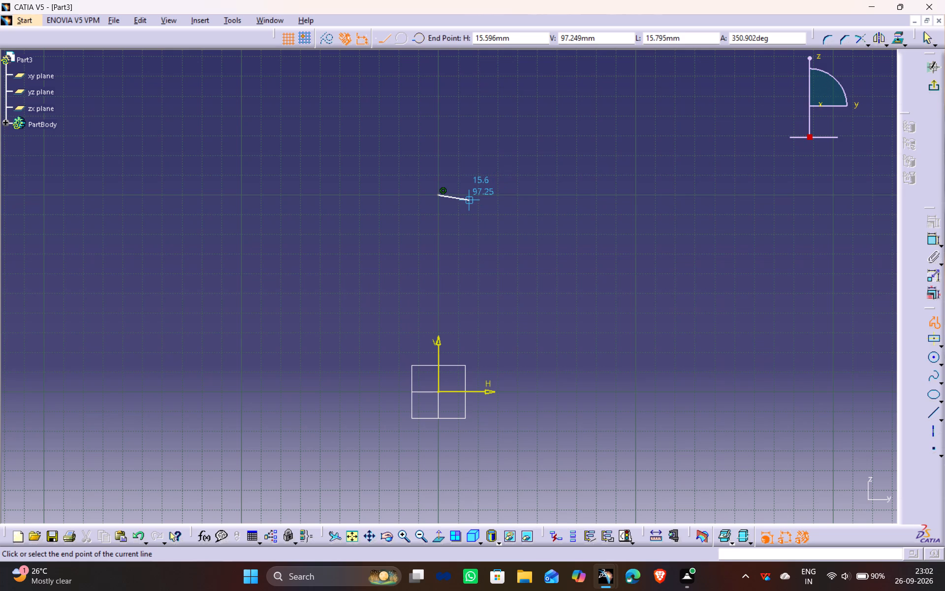
pyautogui.click(468, 200)
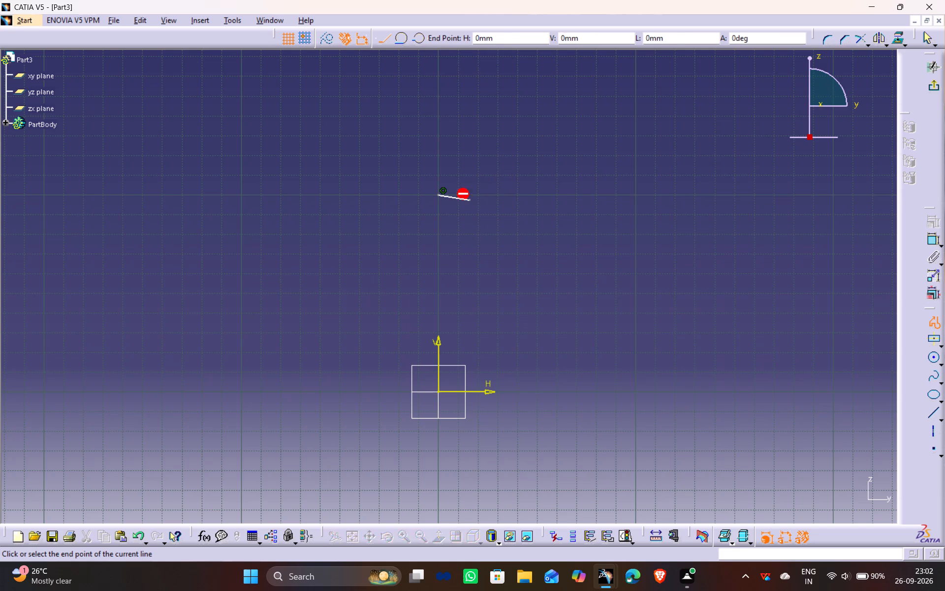
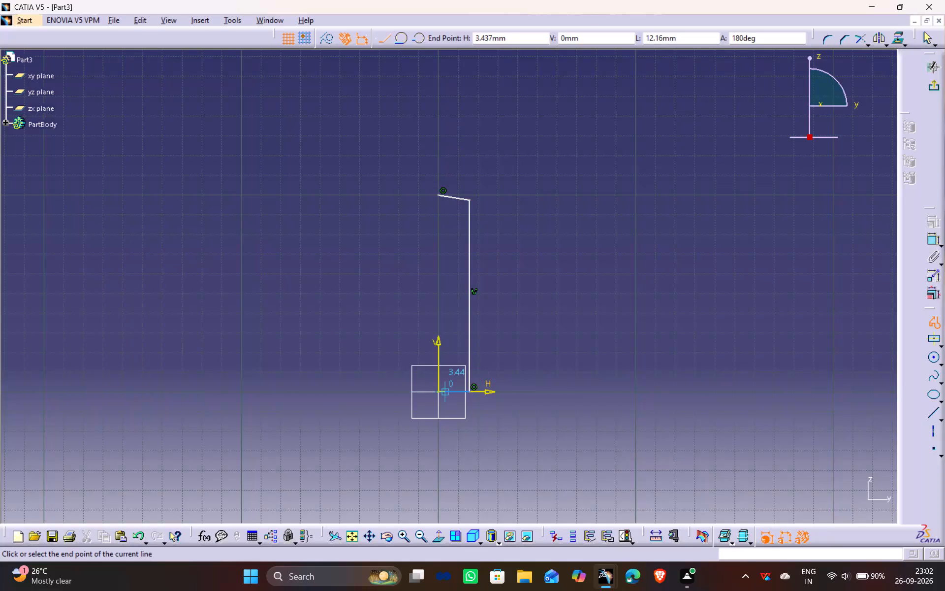
# Close the profile by running its bottom line to the origin and a vertical line back to its start point.
pyautogui.click(440, 392)
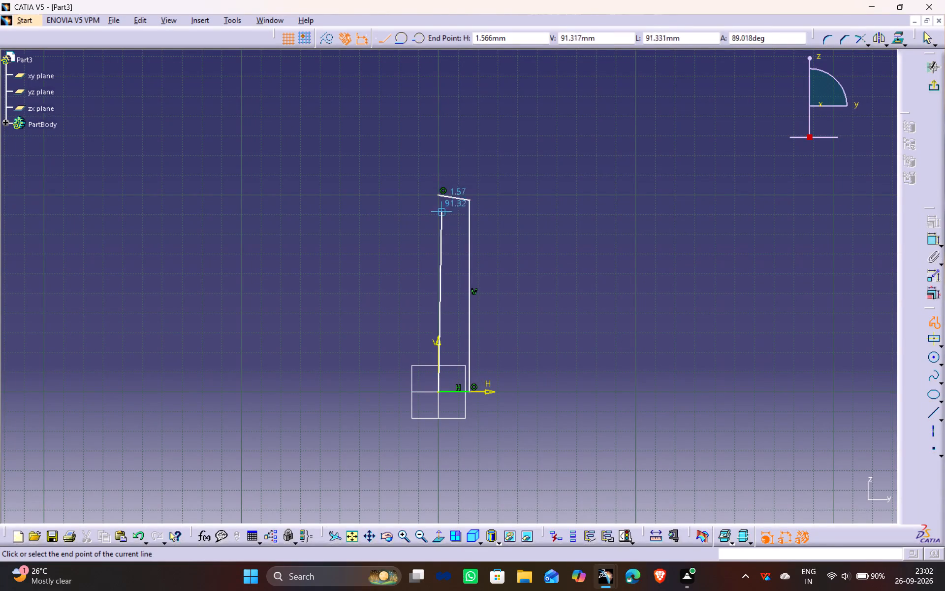
pyautogui.click(442, 195)
pyautogui.click(523, 168)
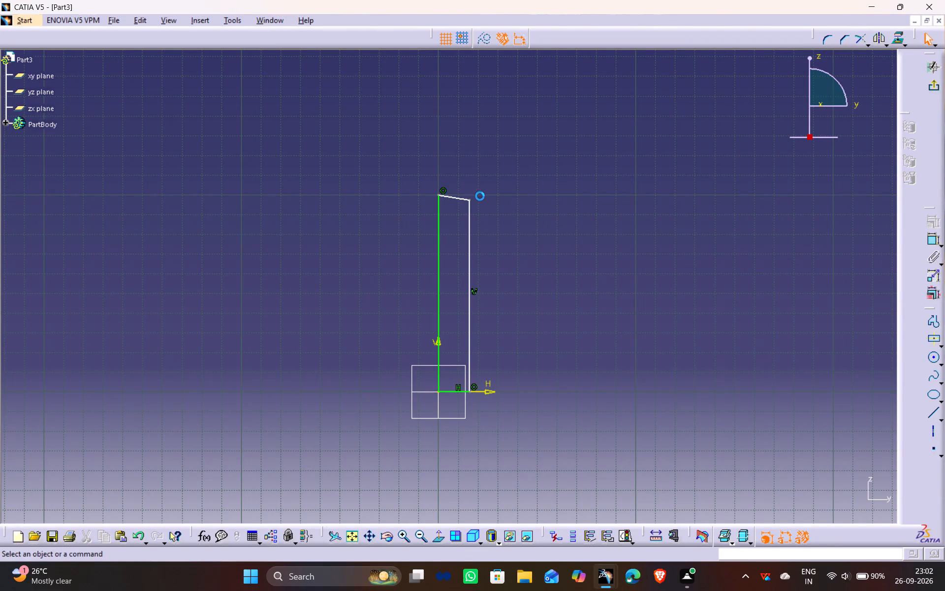
# Apply a horizontal constraint to the sloping top line of the profile.
pyautogui.click(462, 199)
pyautogui.click(930, 217)
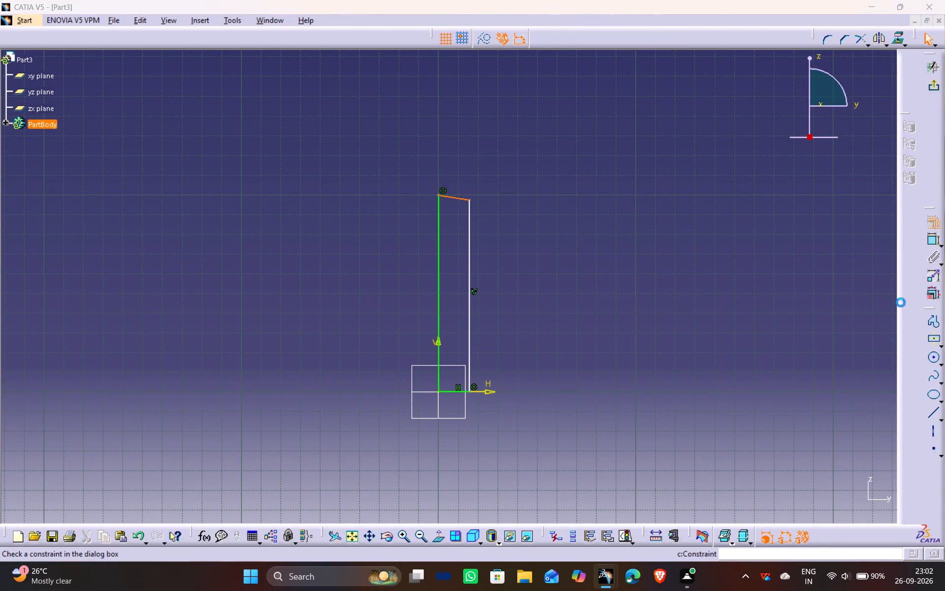
pyautogui.click(852, 455)
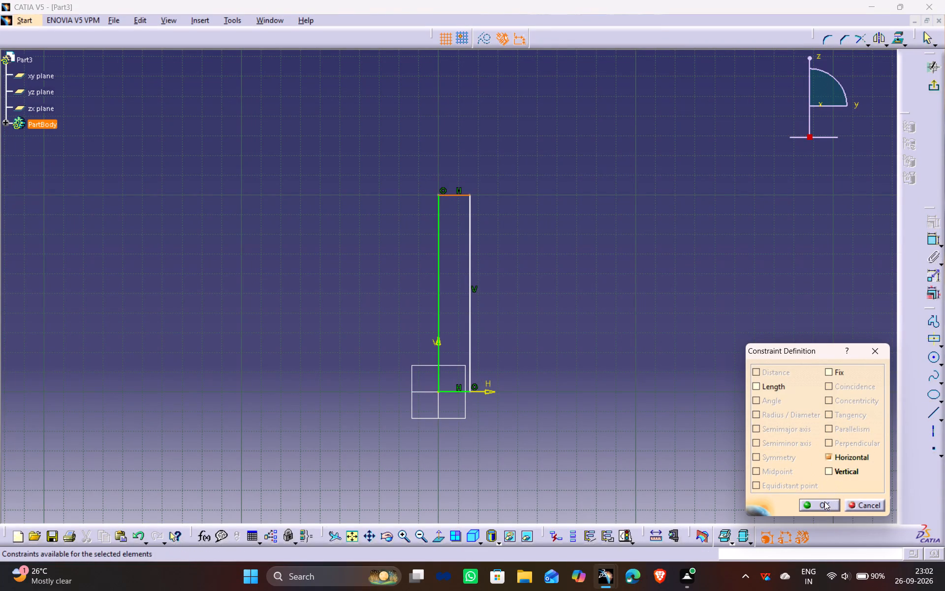
pyautogui.click(824, 501)
pyautogui.click(691, 357)
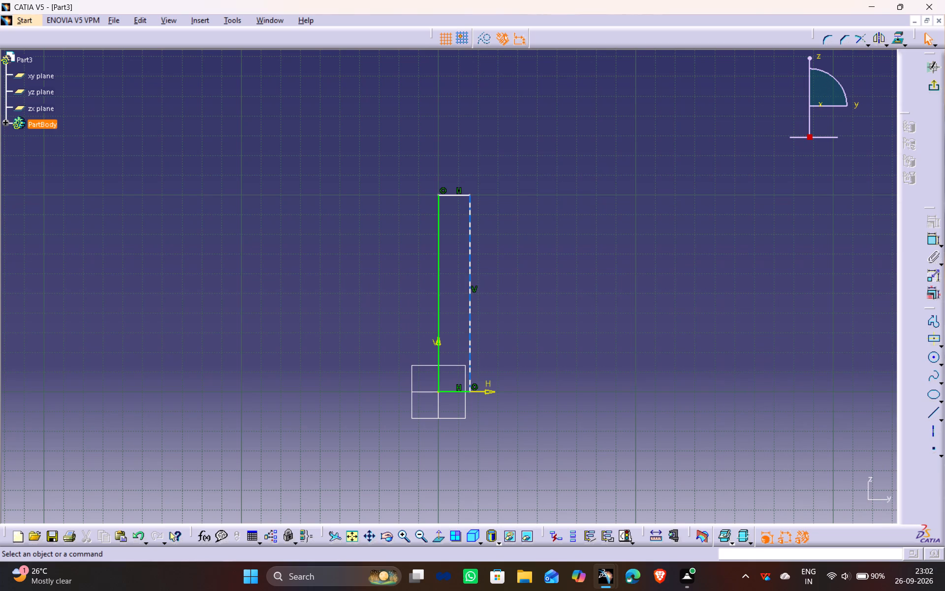
# Dimension the length of the profile's outer vertical line and set it to 200 mm.
pyautogui.click(469, 355)
pyautogui.click(936, 237)
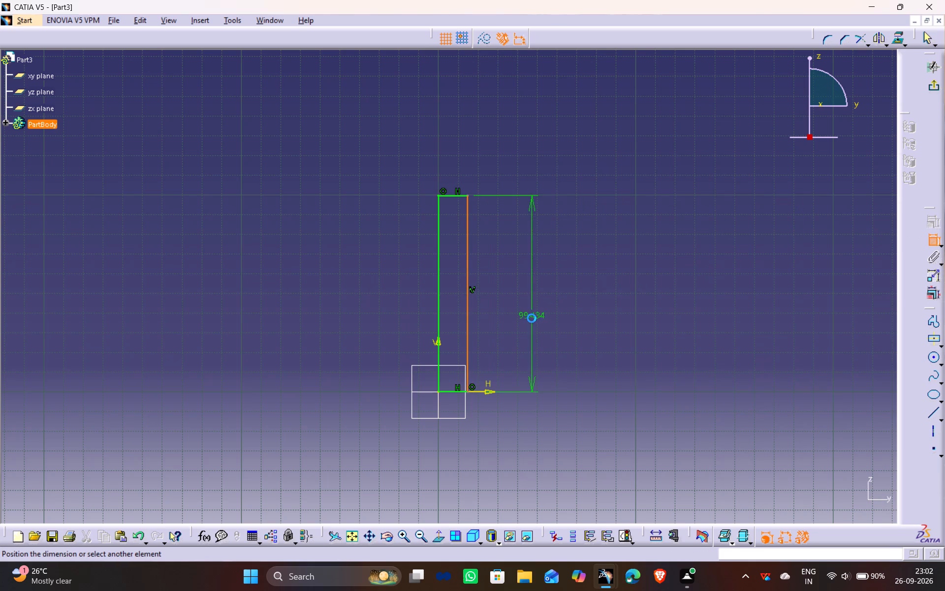
pyautogui.tripleClick(535, 315)
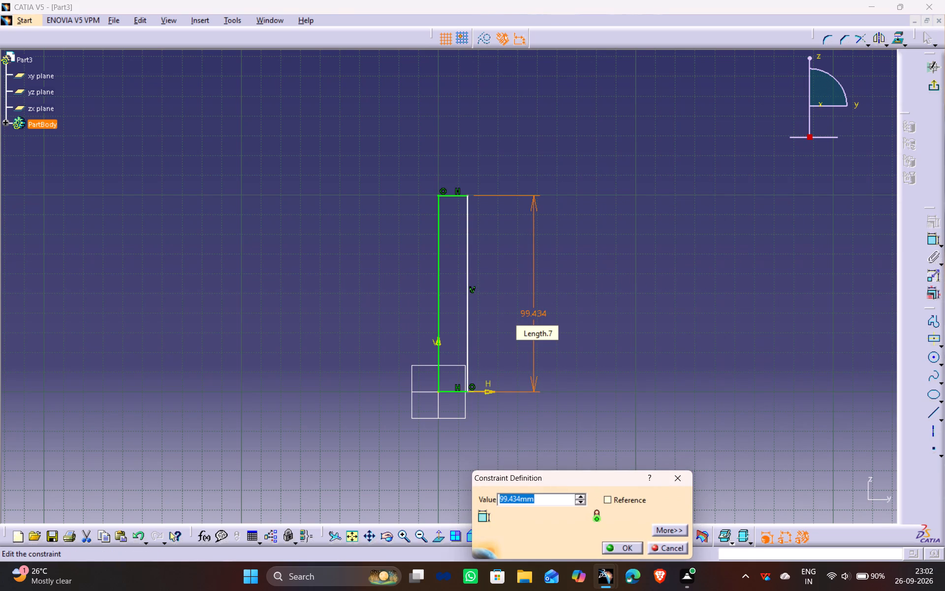
pyautogui.write('200')
pyautogui.press('Return')
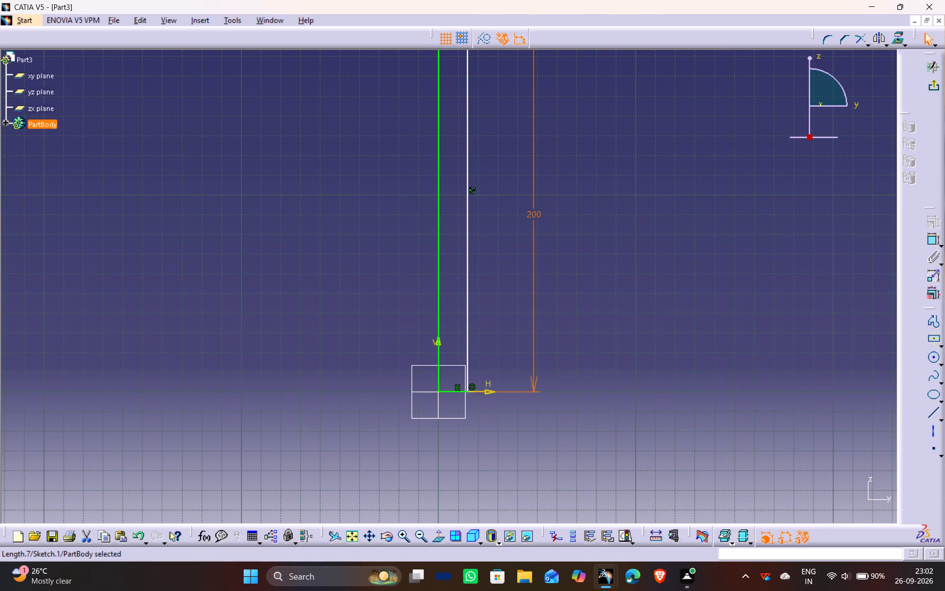
# Dimension the distance between the profile's two vertical lines and set it to 12.5 mm.
pyautogui.keyDown('ctrl'); pyautogui.moveTo(518, 194); pyautogui.dragTo(515, 242, button='middle'); pyautogui.keyUp('ctrl')
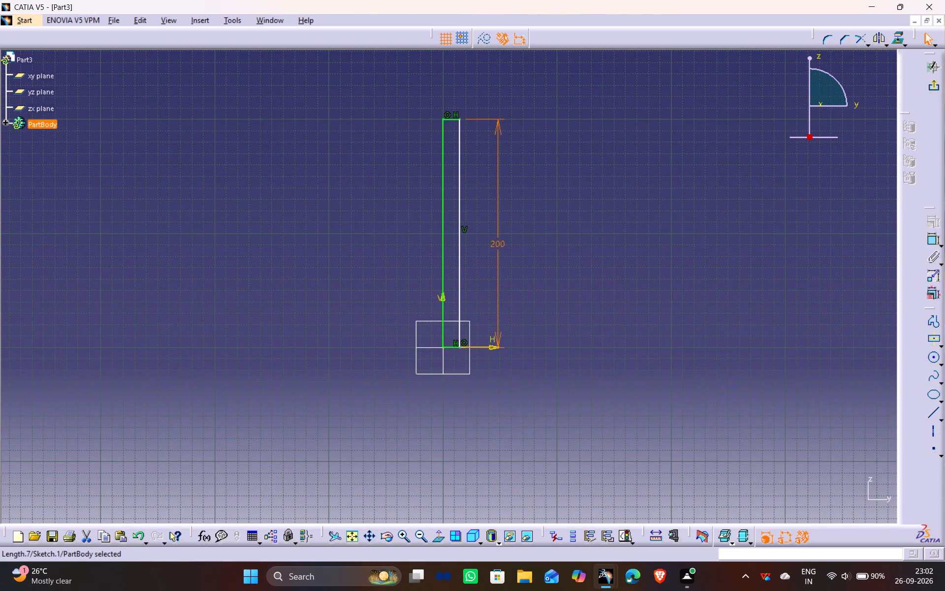
pyautogui.moveTo(554, 200); pyautogui.dragTo(535, 219, button='middle')
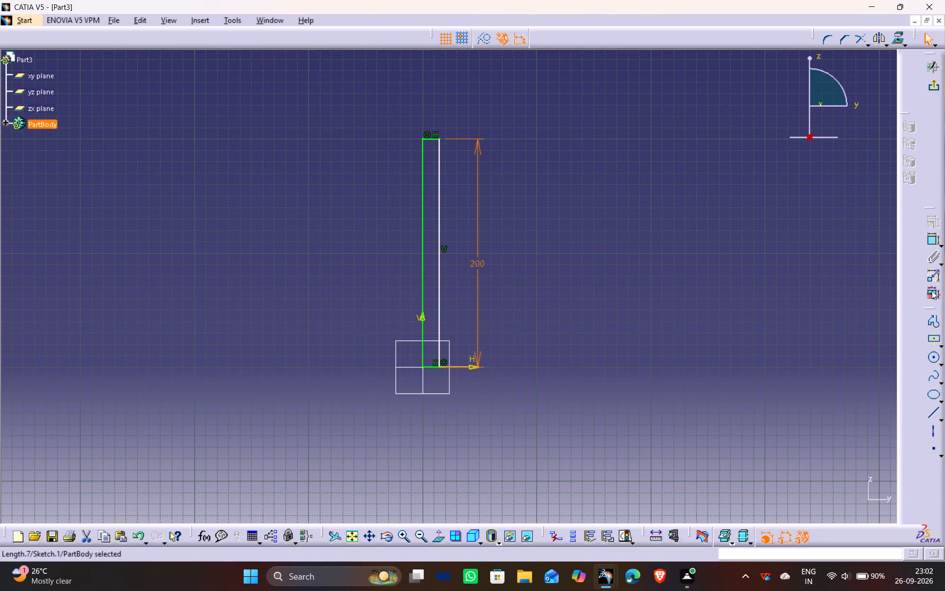
pyautogui.click(936, 232)
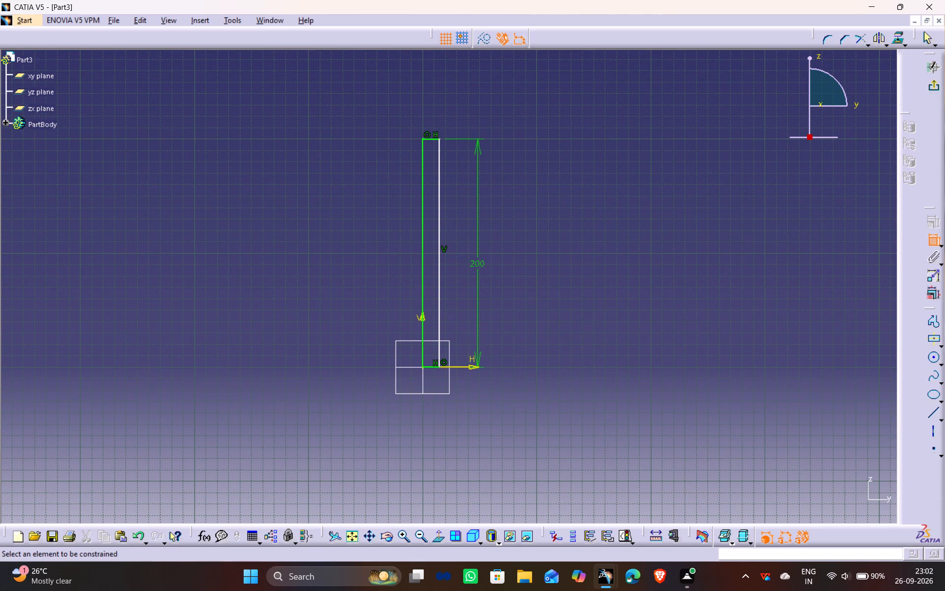
pyautogui.click(438, 285)
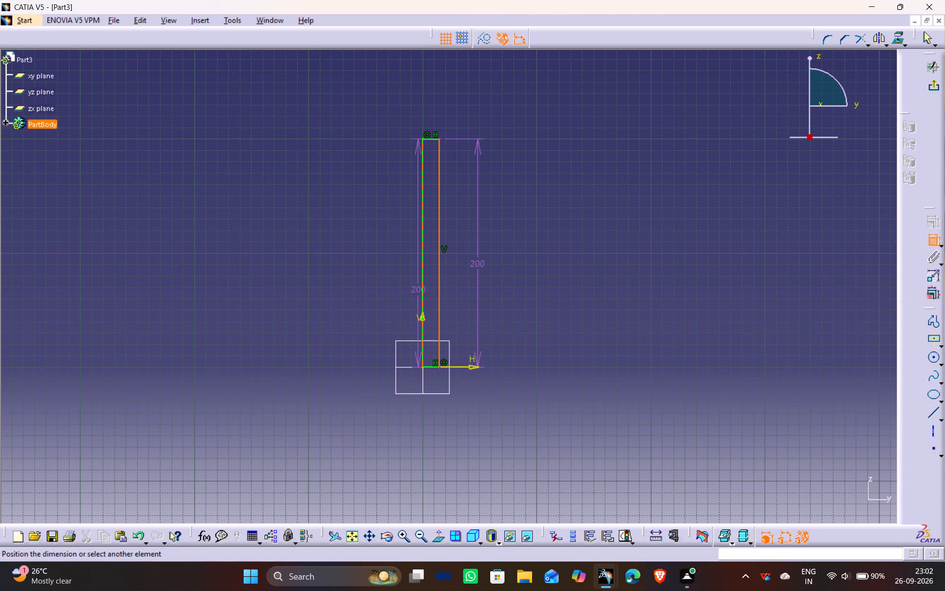
pyautogui.click(421, 292)
pyautogui.click(469, 422)
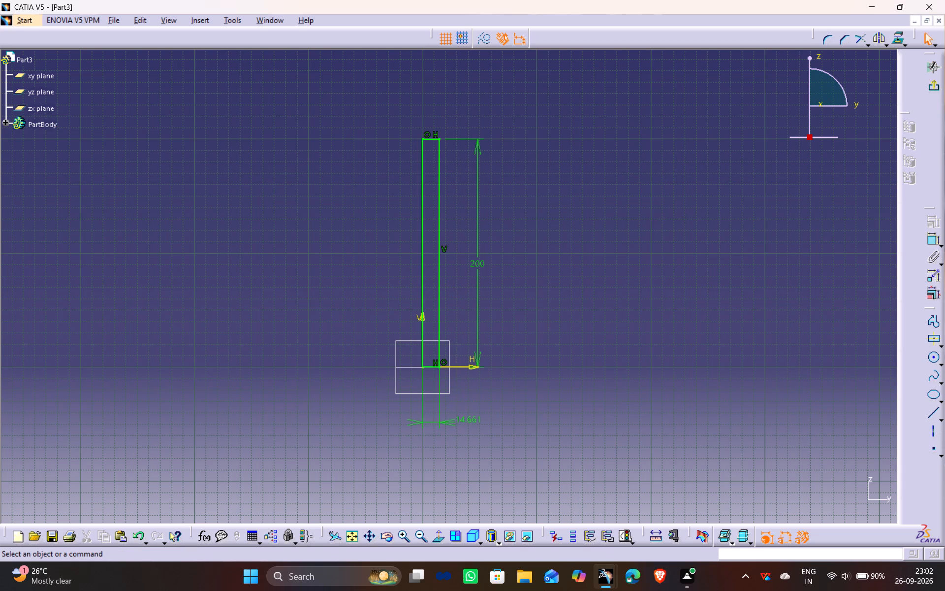
pyautogui.doubleClick(469, 420)
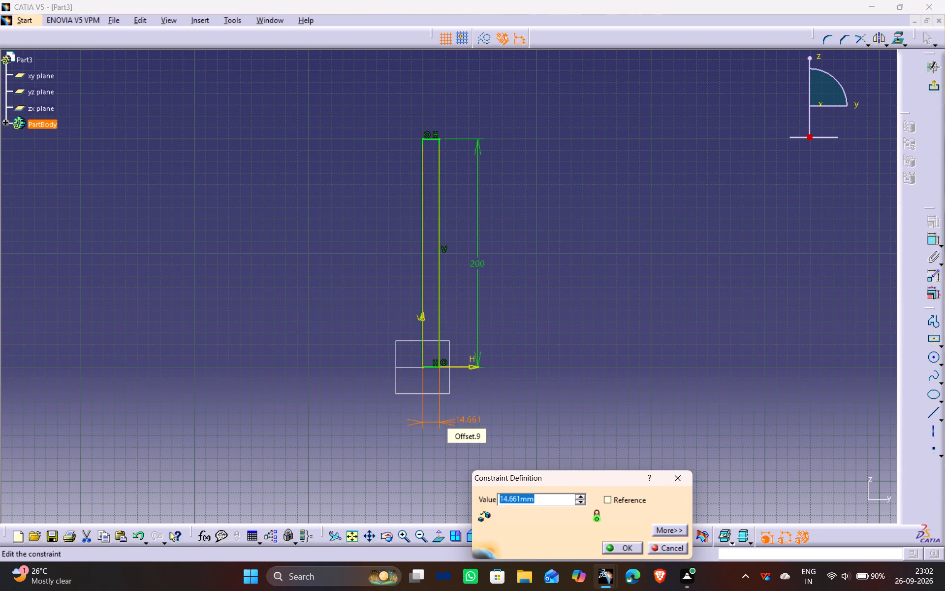
pyautogui.write('12')
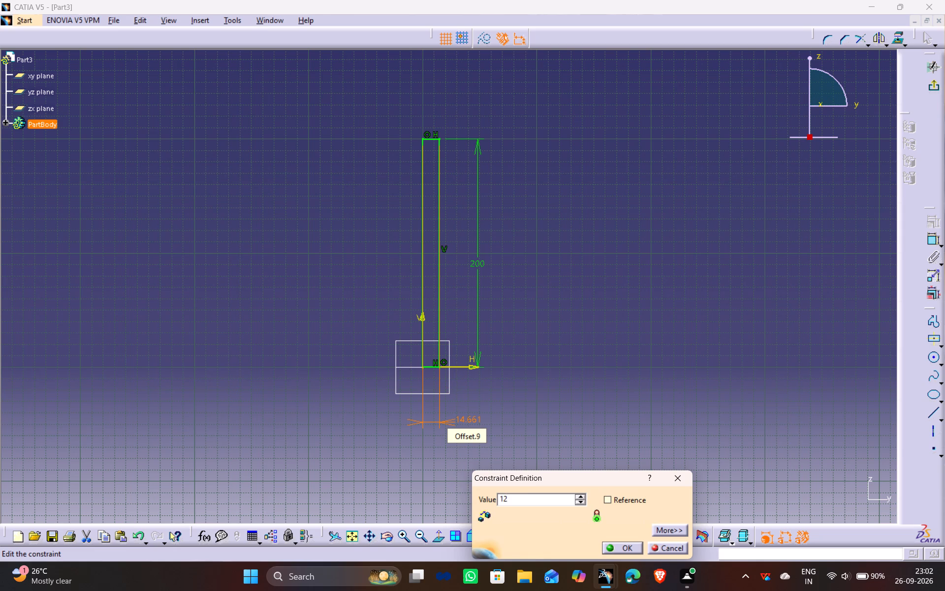
pyautogui.write('.5')
pyautogui.press('Return')
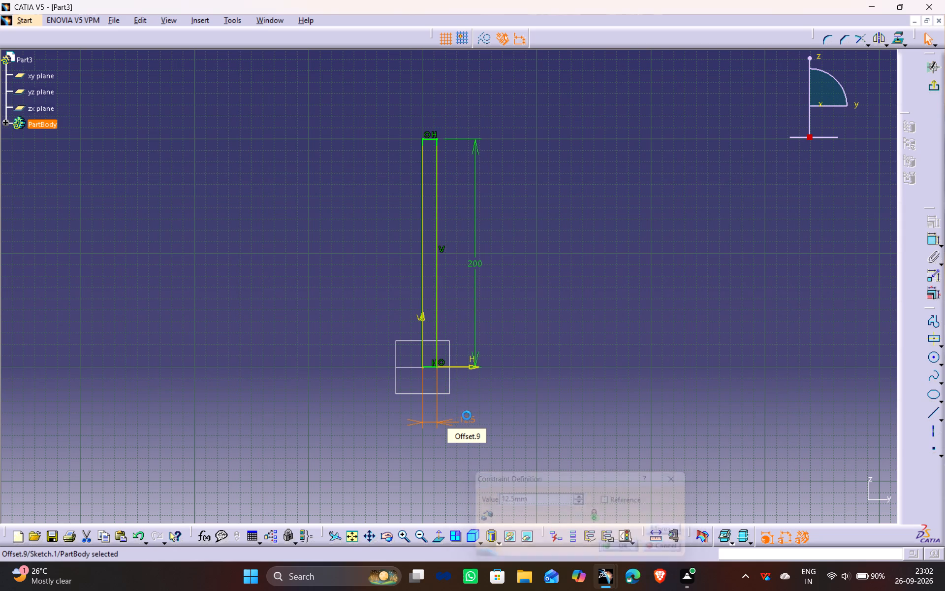
# Exit the sketch and revolve it as a 360-degree shaft about the profile's line on the vertical axis.
pyautogui.click(932, 91)
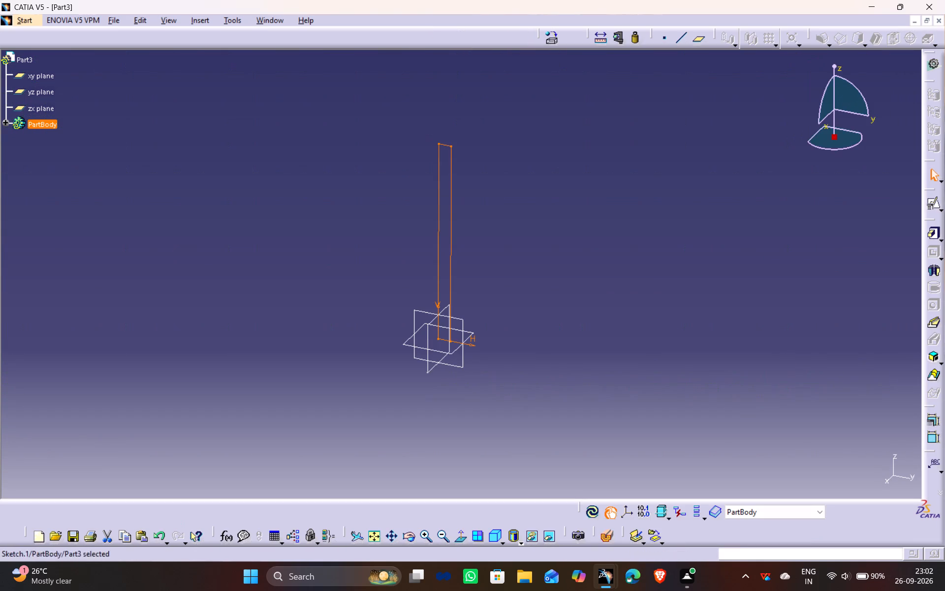
pyautogui.click(936, 272)
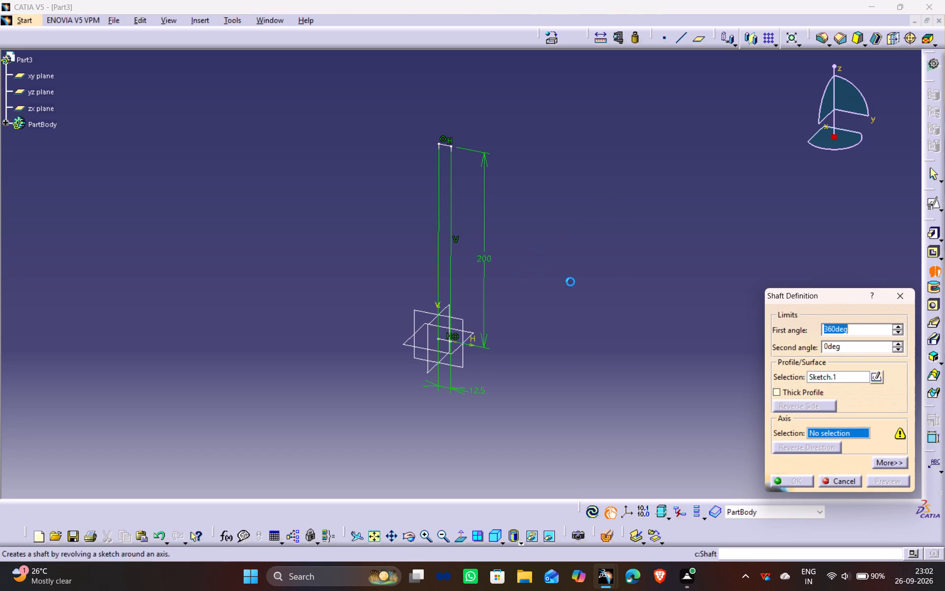
pyautogui.click(438, 258)
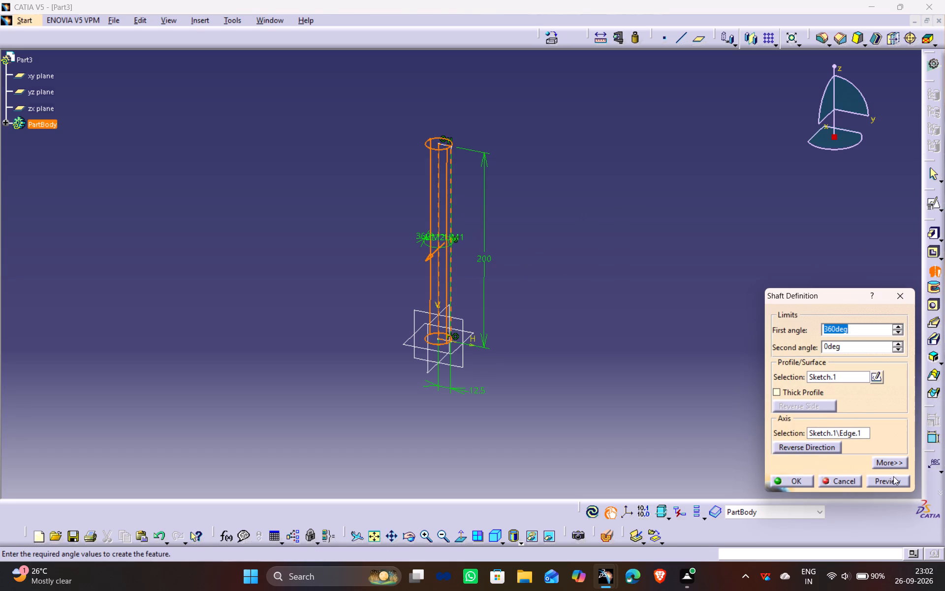
pyautogui.click(893, 475)
pyautogui.click(796, 483)
pyautogui.click(539, 264)
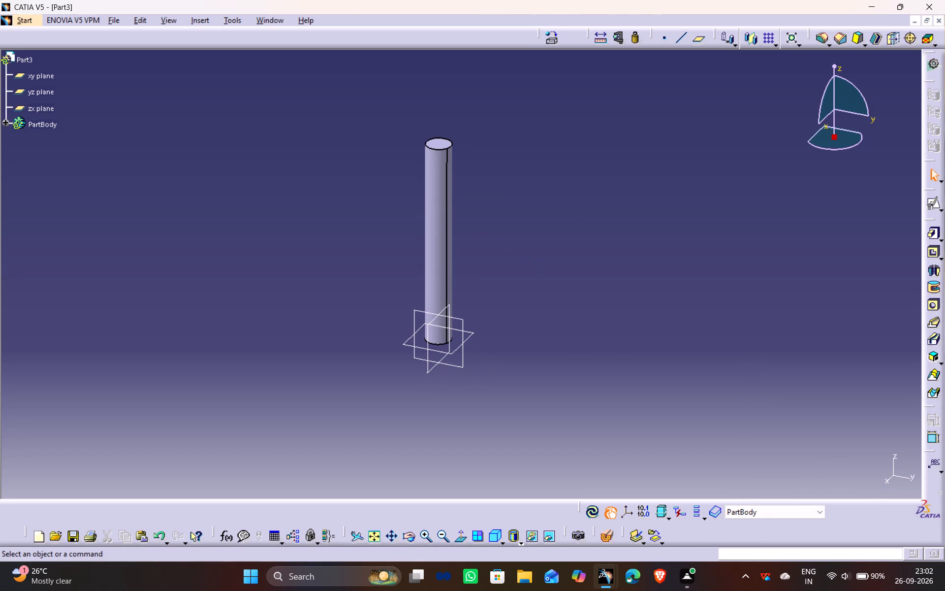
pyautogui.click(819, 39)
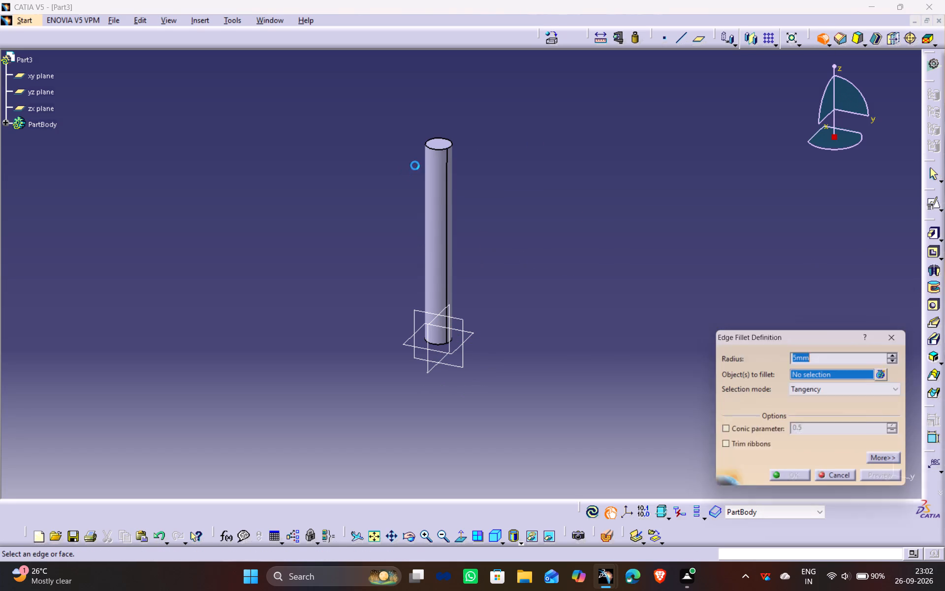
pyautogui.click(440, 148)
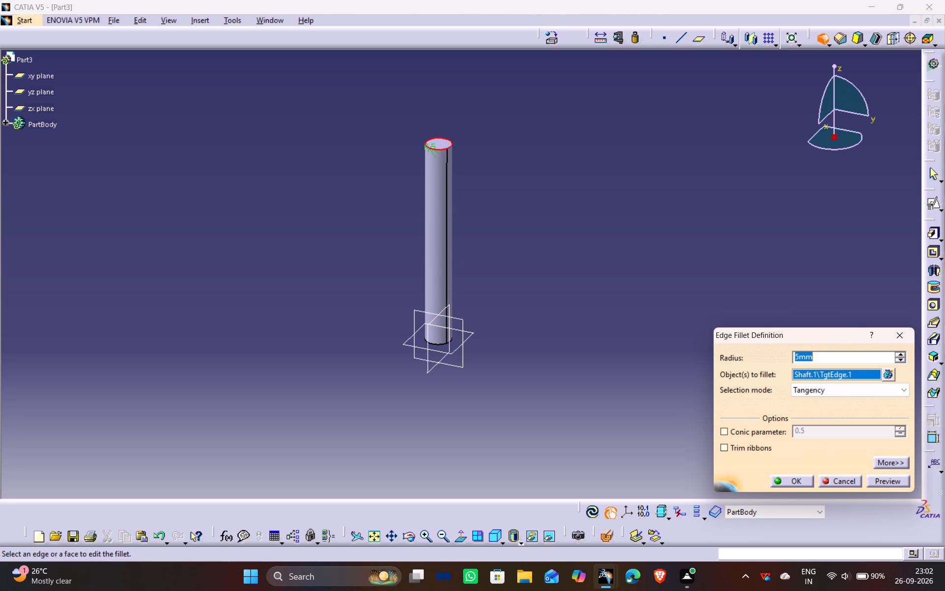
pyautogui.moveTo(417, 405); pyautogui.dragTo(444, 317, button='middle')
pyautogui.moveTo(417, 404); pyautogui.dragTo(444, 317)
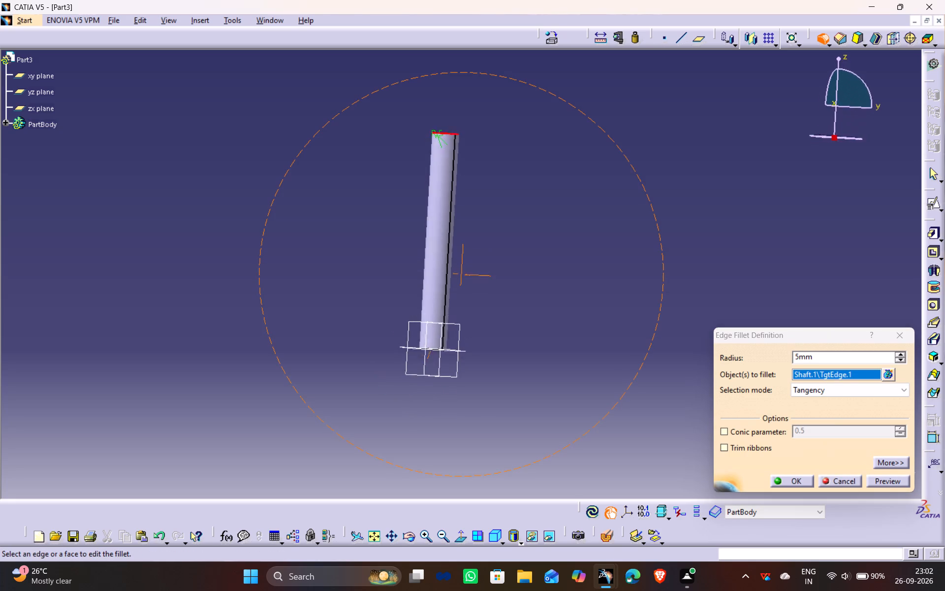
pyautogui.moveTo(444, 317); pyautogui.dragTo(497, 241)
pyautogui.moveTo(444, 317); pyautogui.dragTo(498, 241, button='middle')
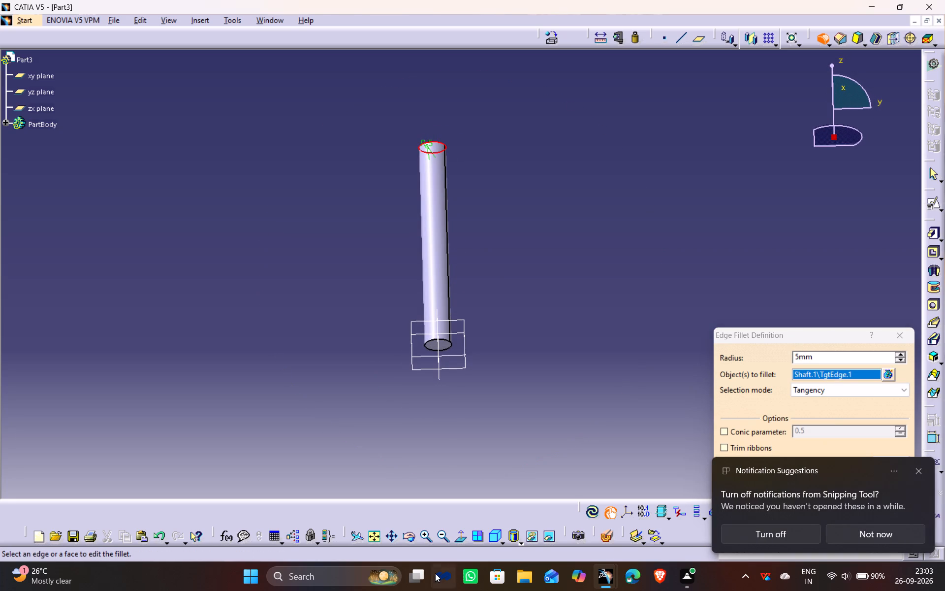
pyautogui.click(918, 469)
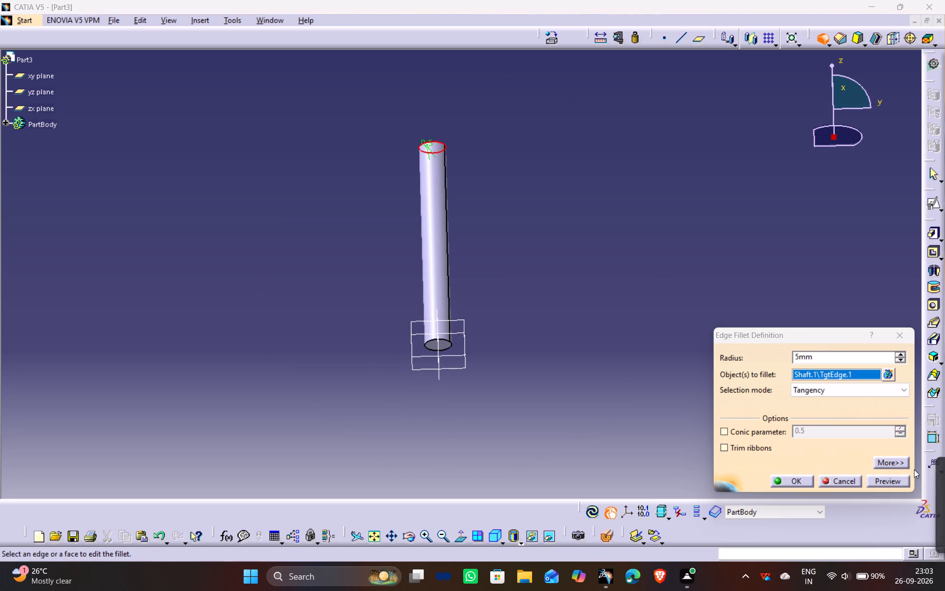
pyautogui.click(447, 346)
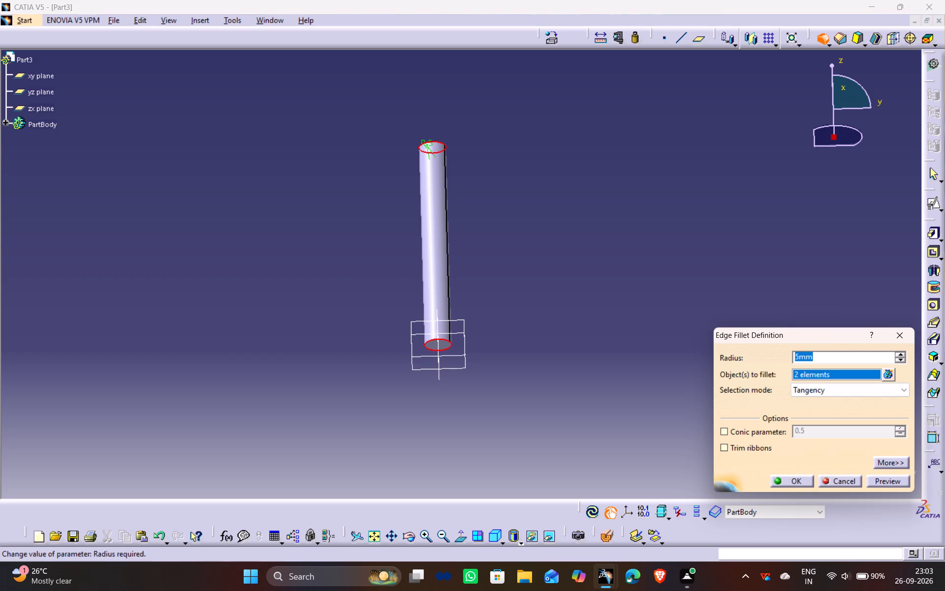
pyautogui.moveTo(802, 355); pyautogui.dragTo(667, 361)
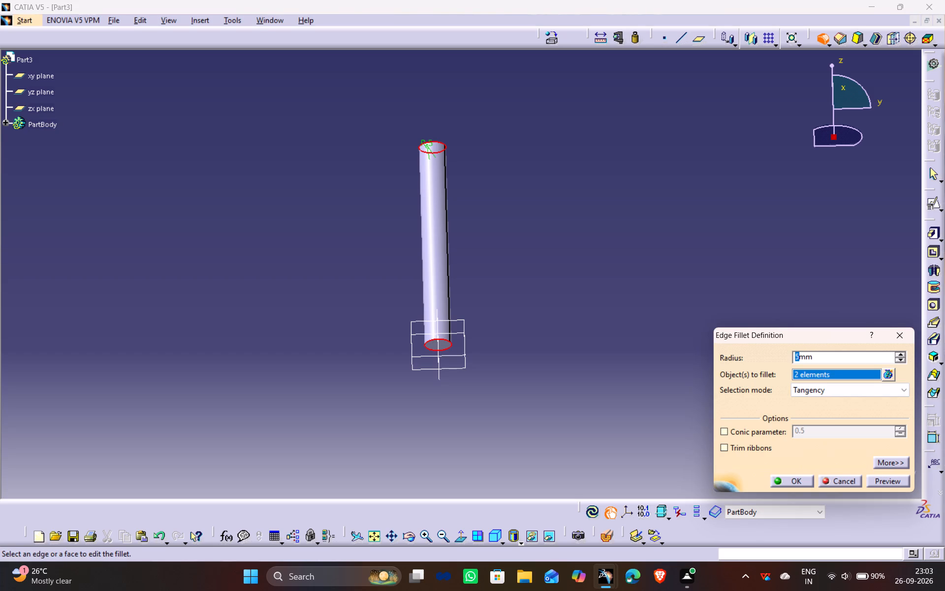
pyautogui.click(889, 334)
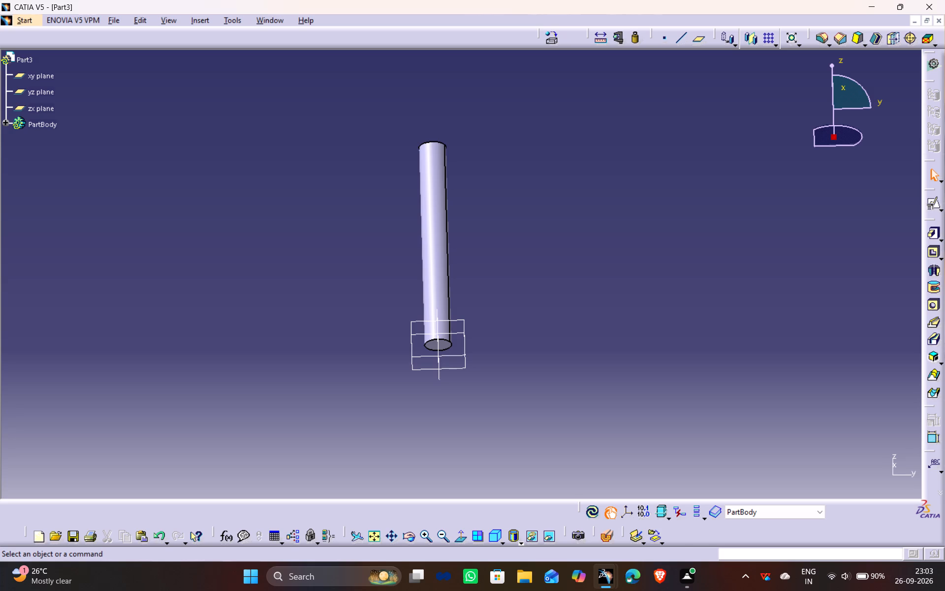
# Chamfer both end faces of the cylinder with a length of 2 mm and an angle of 45 degrees.
pyautogui.click(842, 41)
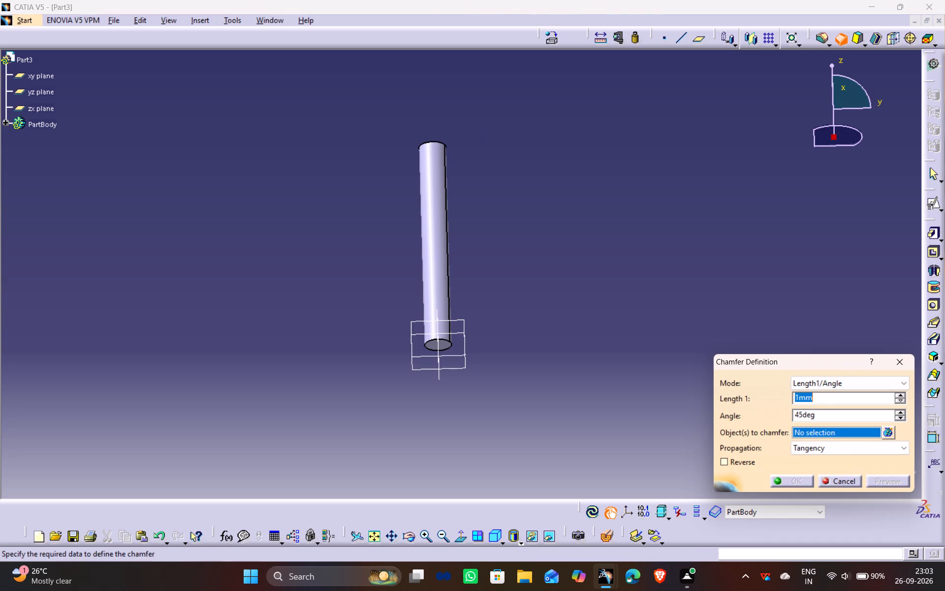
pyautogui.click(444, 343)
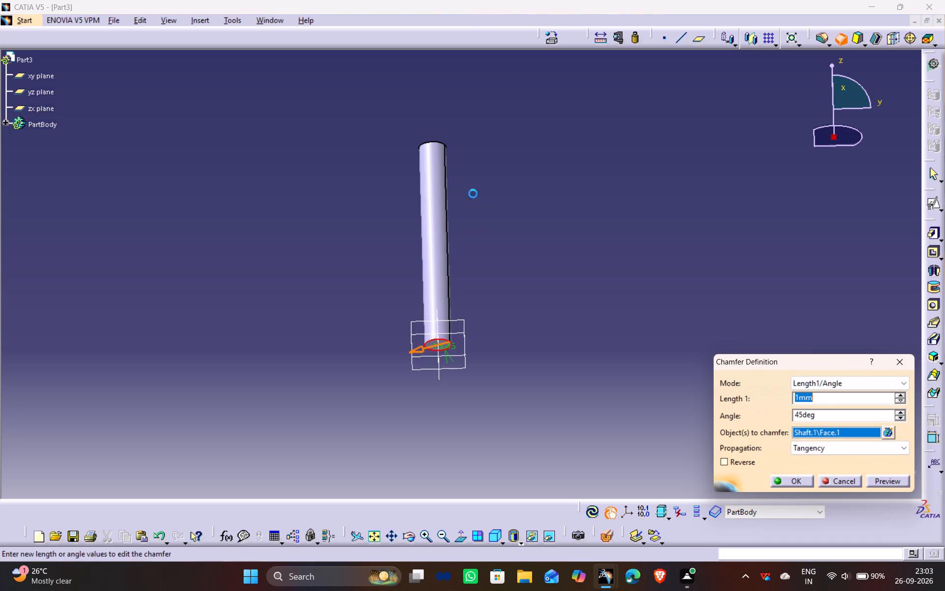
pyautogui.moveTo(436, 130); pyautogui.dragTo(456, 272, button='middle')
pyautogui.moveTo(431, 134); pyautogui.dragTo(435, 206)
pyautogui.moveTo(452, 250); pyautogui.dragTo(457, 277)
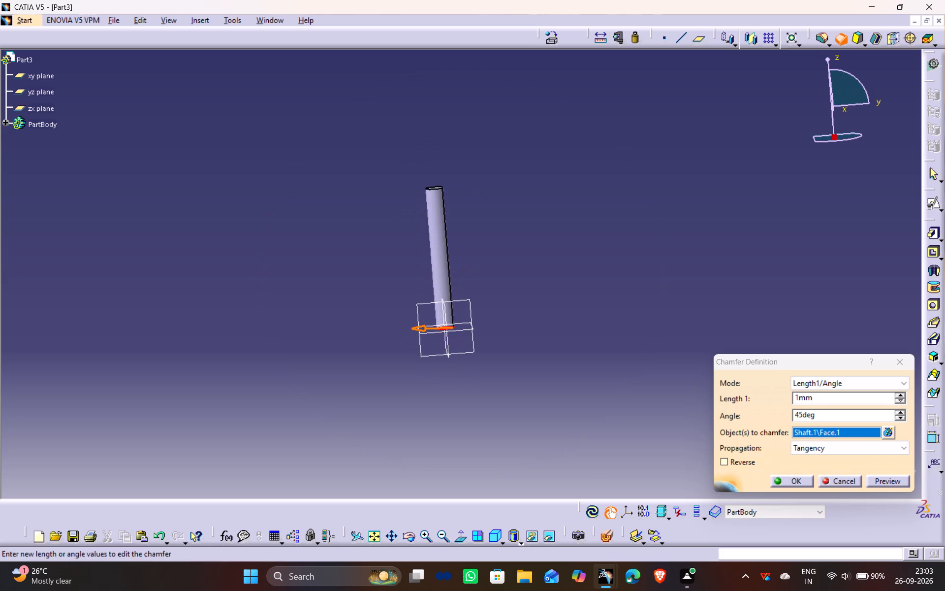
pyautogui.moveTo(451, 129); pyautogui.dragTo(463, 248, button='middle')
pyautogui.moveTo(451, 129); pyautogui.dragTo(463, 248)
pyautogui.click(441, 217)
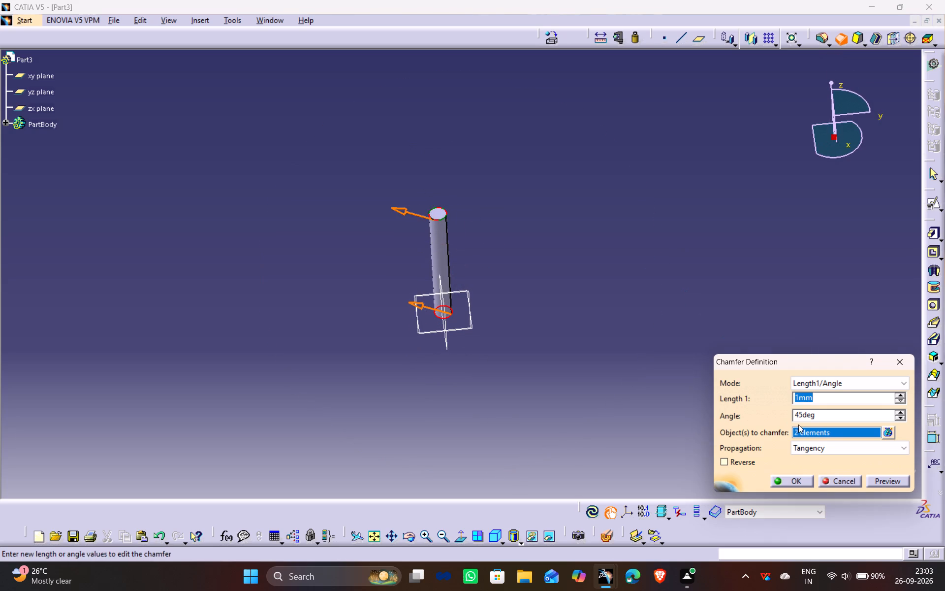
pyautogui.moveTo(801, 394); pyautogui.dragTo(721, 413)
pyautogui.press('2')
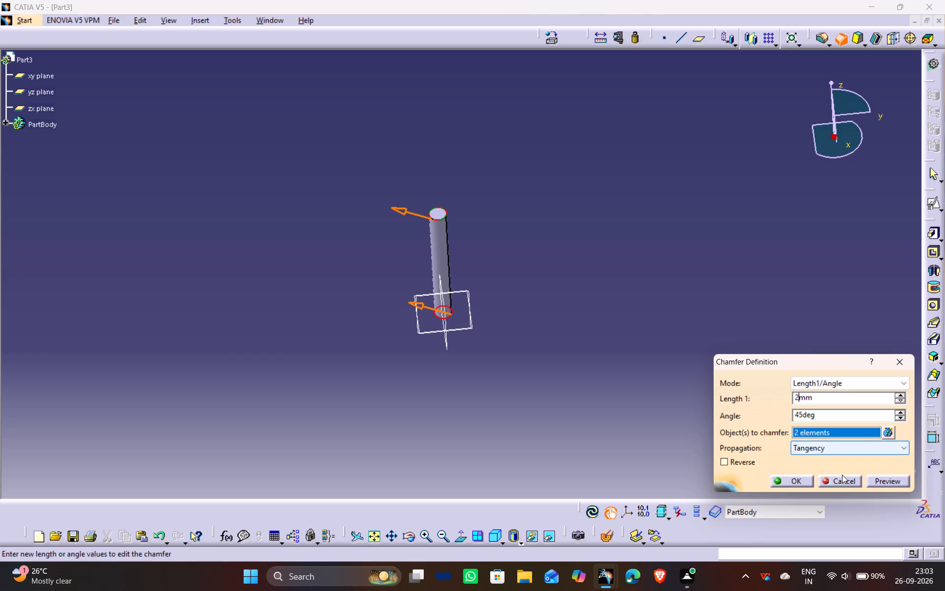
pyautogui.click(886, 481)
pyautogui.click(789, 481)
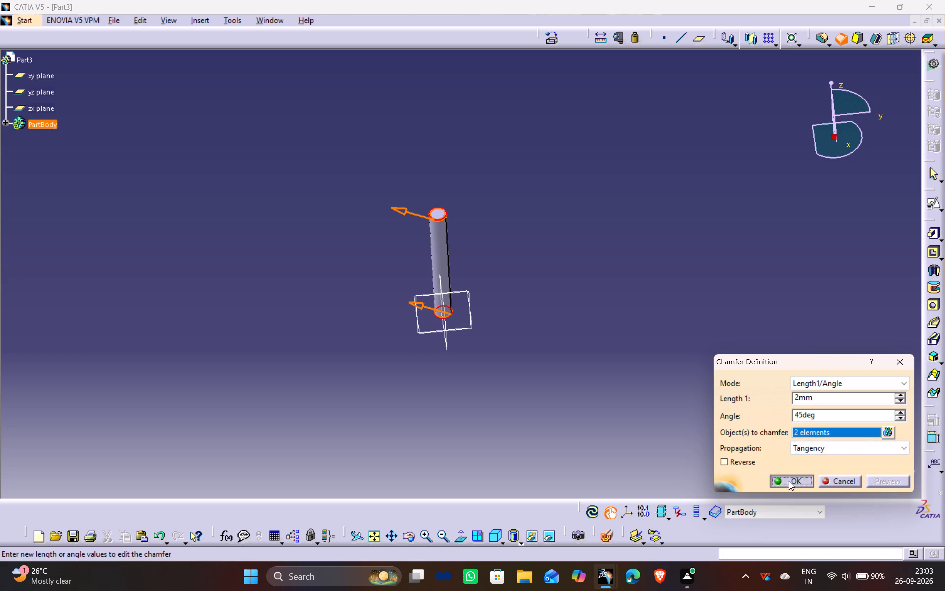
# Examine the pillar and its chamfered ends from several sides, finishing in the isometric view.
pyautogui.click(543, 359)
pyautogui.keyDown('ctrl'); pyautogui.moveTo(468, 417); pyautogui.dragTo(484, 330, button='middle'); pyautogui.keyUp('ctrl')
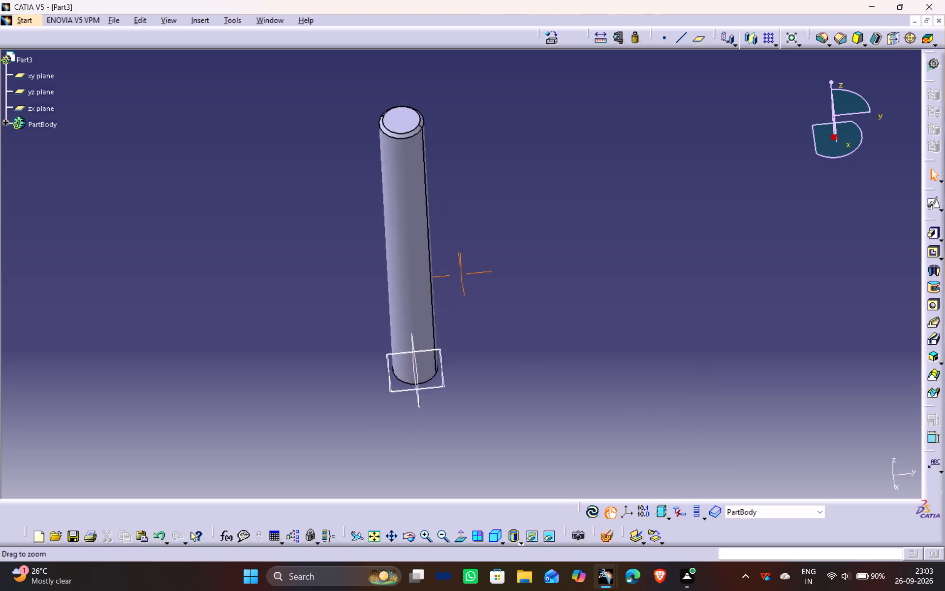
pyautogui.keyDown('ctrl'); pyautogui.moveTo(484, 330); pyautogui.dragTo(490, 298, button='middle'); pyautogui.keyUp('ctrl')
pyautogui.moveTo(457, 168); pyautogui.dragTo(553, 286, button='middle')
pyautogui.moveTo(515, 360); pyautogui.dragTo(521, 248, button='middle')
pyautogui.moveTo(515, 360); pyautogui.dragTo(521, 248)
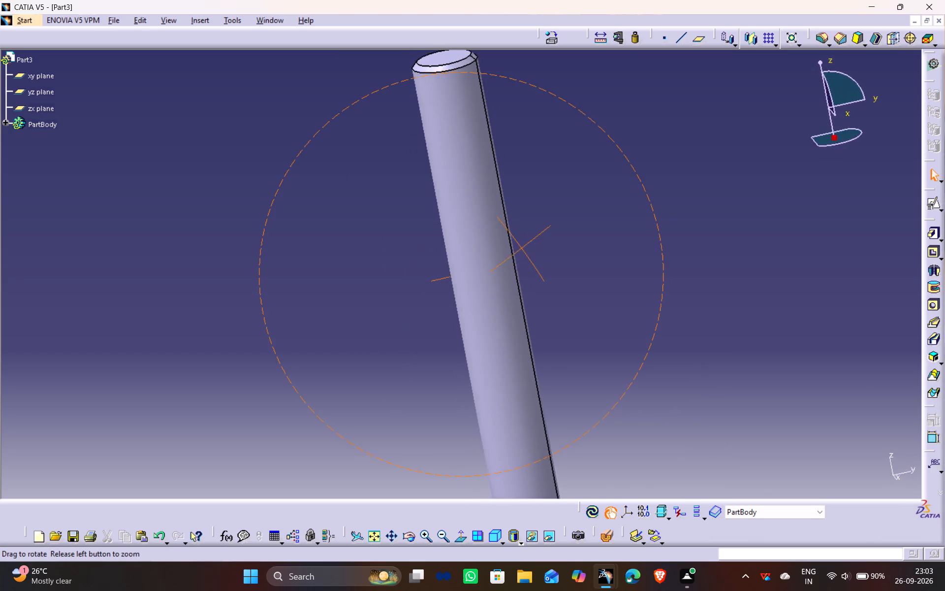
pyautogui.moveTo(521, 248); pyautogui.dragTo(545, 134)
pyautogui.moveTo(521, 248); pyautogui.dragTo(554, 121, button='middle')
pyautogui.moveTo(796, 362); pyautogui.dragTo(668, 164, button='middle')
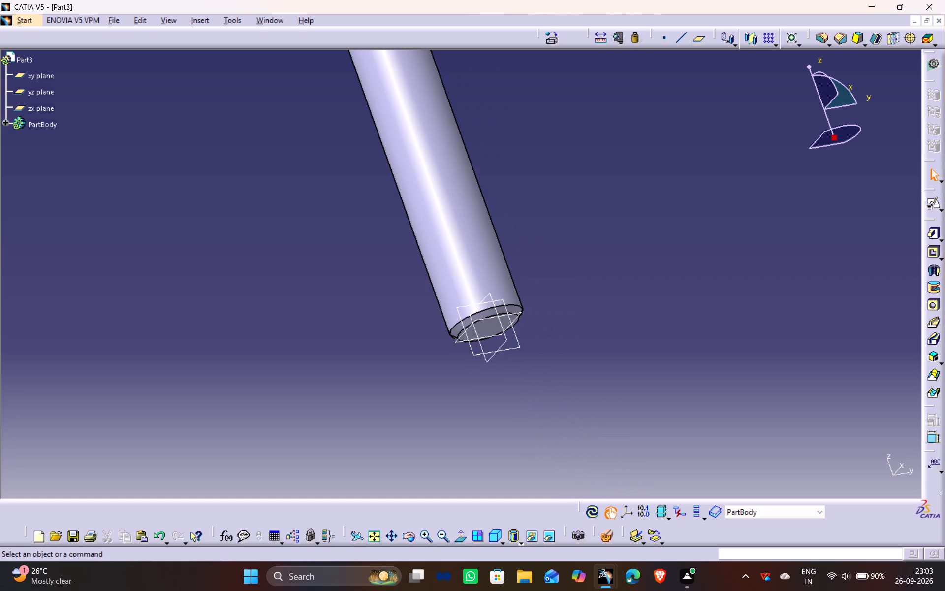
pyautogui.keyDown('ctrl'); pyautogui.moveTo(642, 141); pyautogui.dragTo(652, 204, button='middle'); pyautogui.keyUp('ctrl')
pyautogui.moveTo(504, 170); pyautogui.dragTo(595, 310, button='middle')
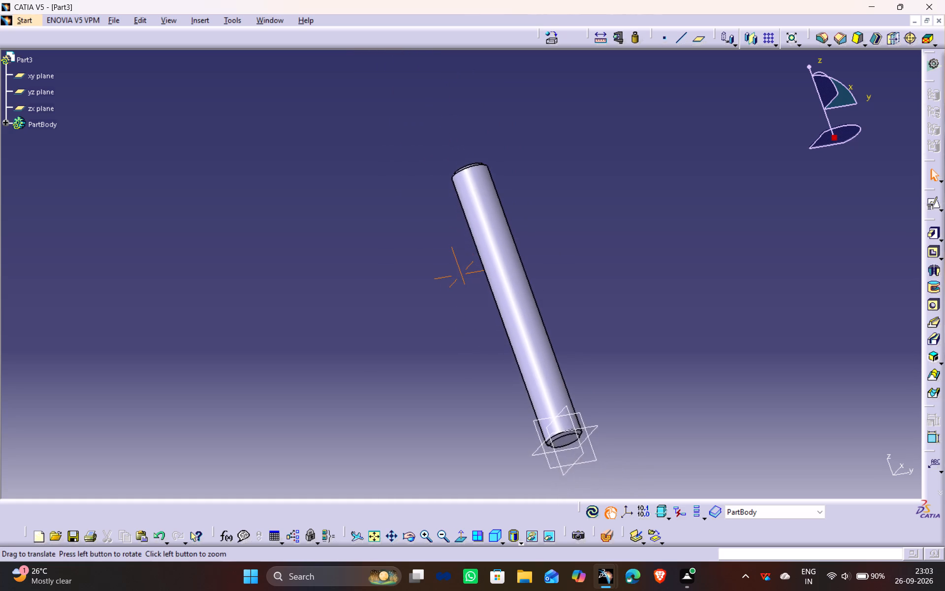
pyautogui.moveTo(595, 310); pyautogui.dragTo(592, 295, button='middle')
pyautogui.moveTo(604, 255); pyautogui.dragTo(602, 323, button='middle')
pyautogui.moveTo(603, 255); pyautogui.dragTo(602, 323)
pyautogui.scroll(-1, 602, 323)
pyautogui.moveTo(575, 197); pyautogui.dragTo(568, 227, button='middle')
pyautogui.moveTo(575, 197); pyautogui.dragTo(568, 227)
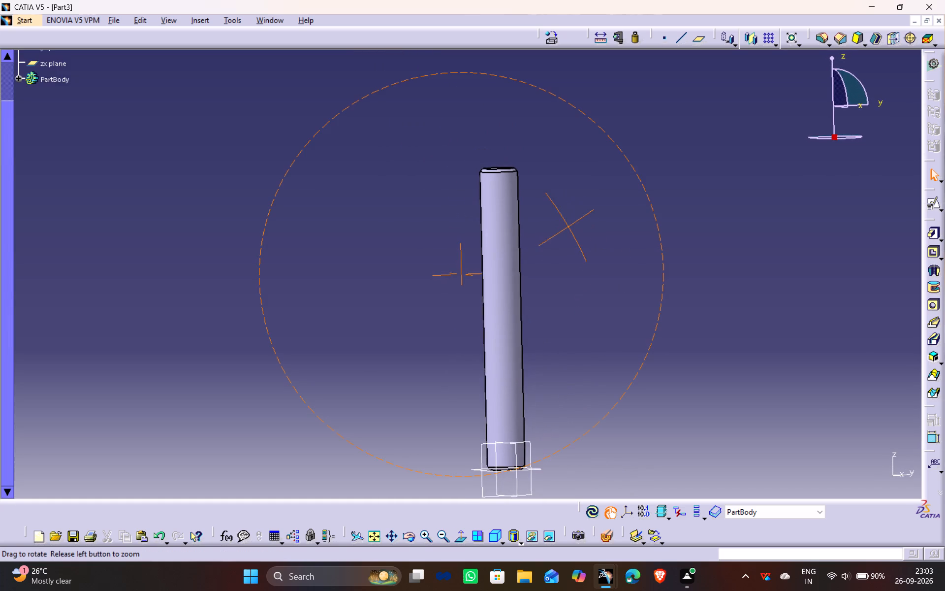
pyautogui.moveTo(568, 227); pyautogui.dragTo(561, 260)
pyautogui.moveTo(568, 227); pyautogui.dragTo(561, 260, button='middle')
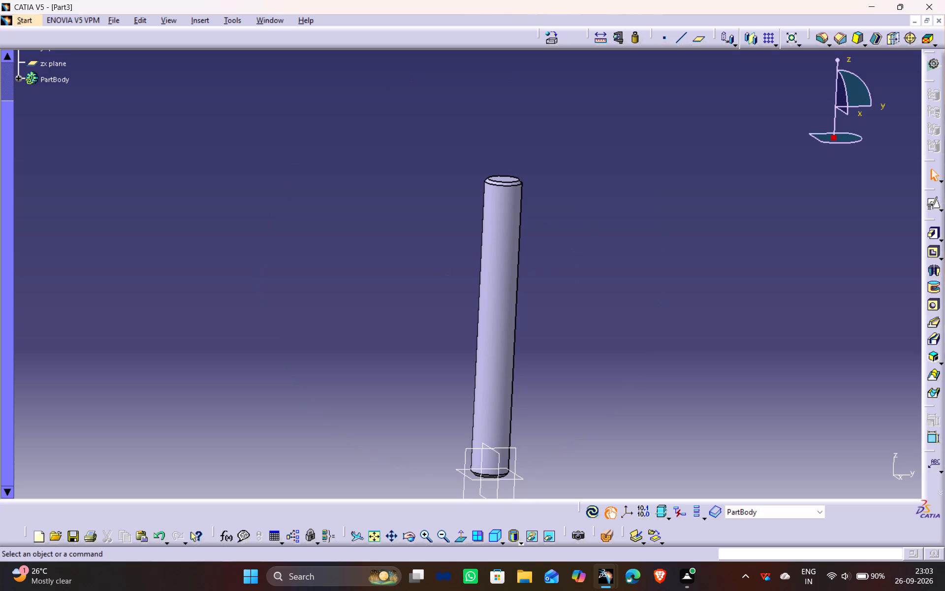
pyautogui.moveTo(590, 335); pyautogui.dragTo(559, 286, button='middle')
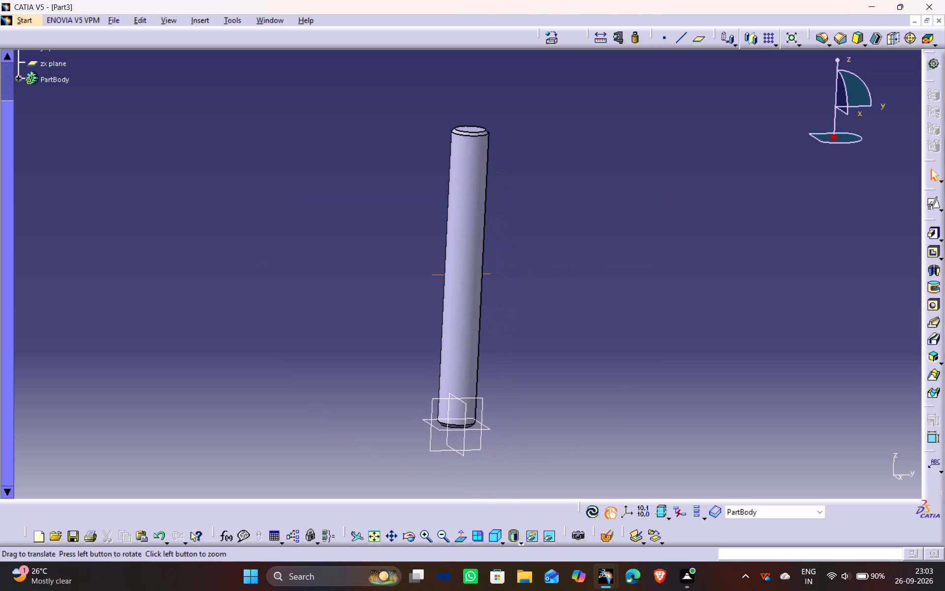
pyautogui.moveTo(559, 286); pyautogui.dragTo(559, 286, button='middle')
pyautogui.moveTo(559, 281); pyautogui.dragTo(560, 287, button='middle')
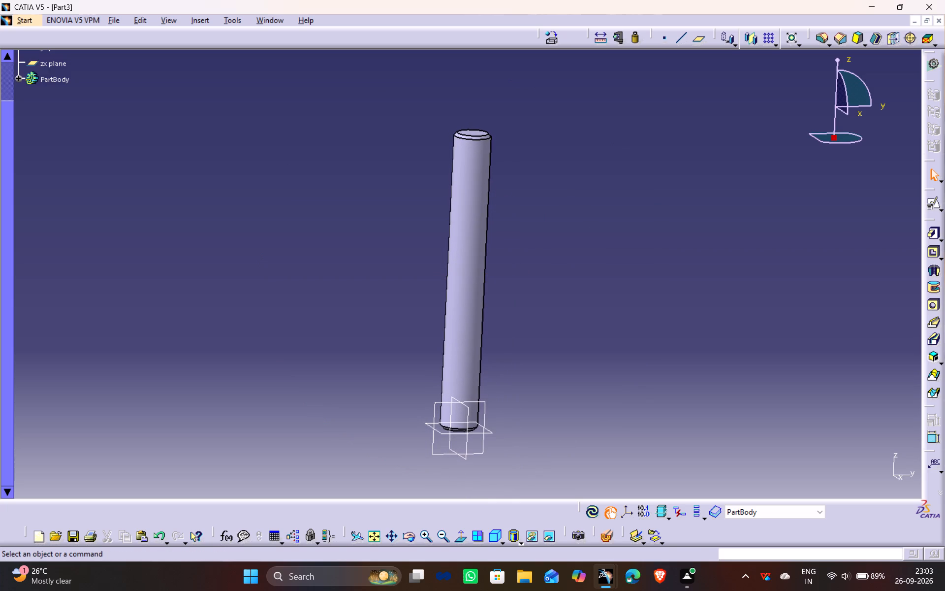
pyautogui.click(494, 541)
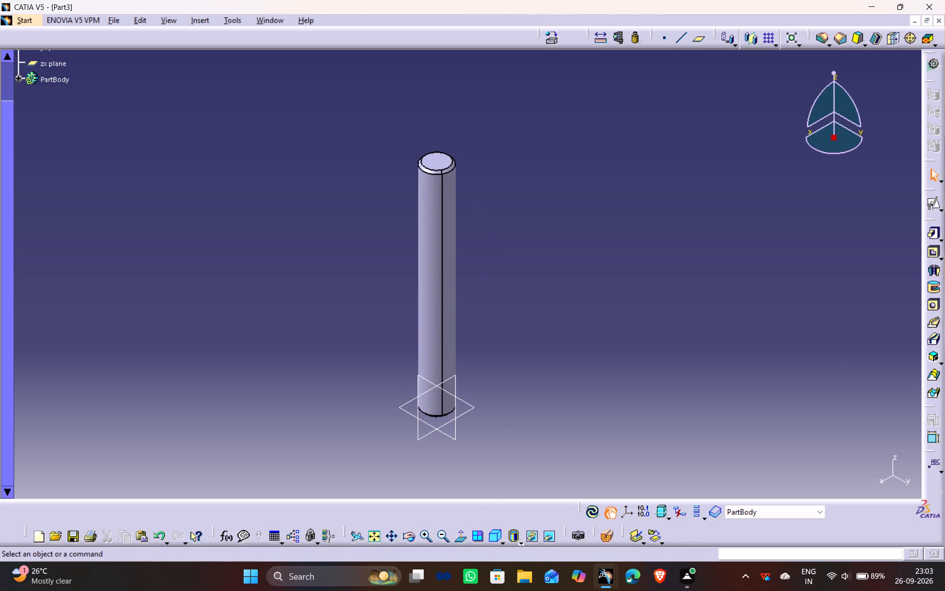
# Save the pillar part under the file name A18-P3 as a CATPart.
pyautogui.hotkey('ctrl', 's')
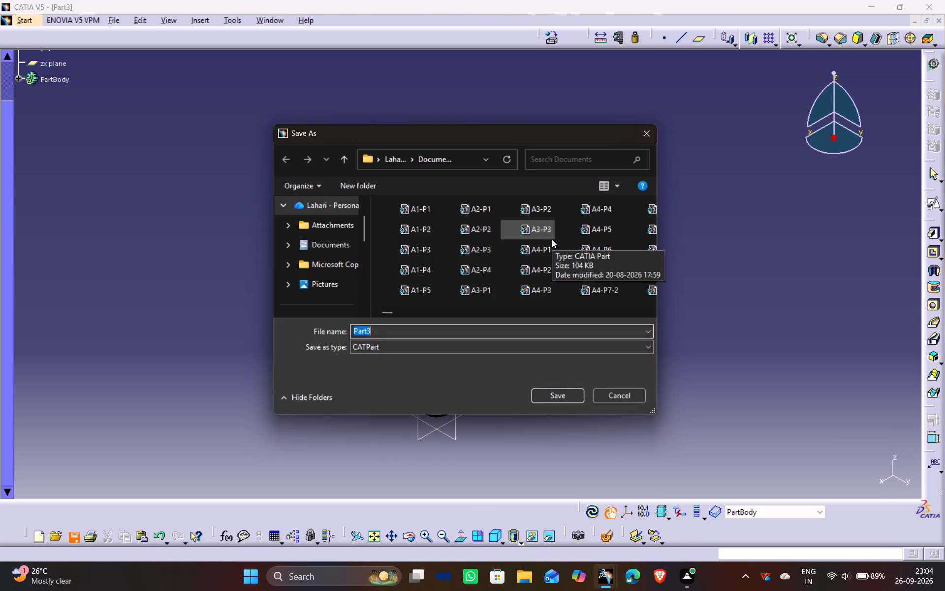
pyautogui.press('BackSpace')
pyautogui.hotkey('shift', 'a')
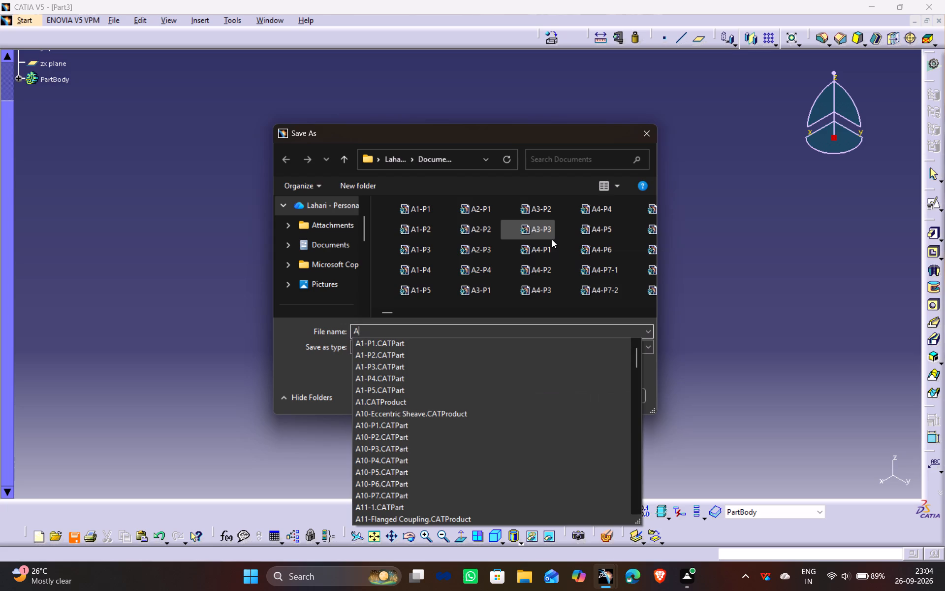
pyautogui.write('18')
pyautogui.press('-')
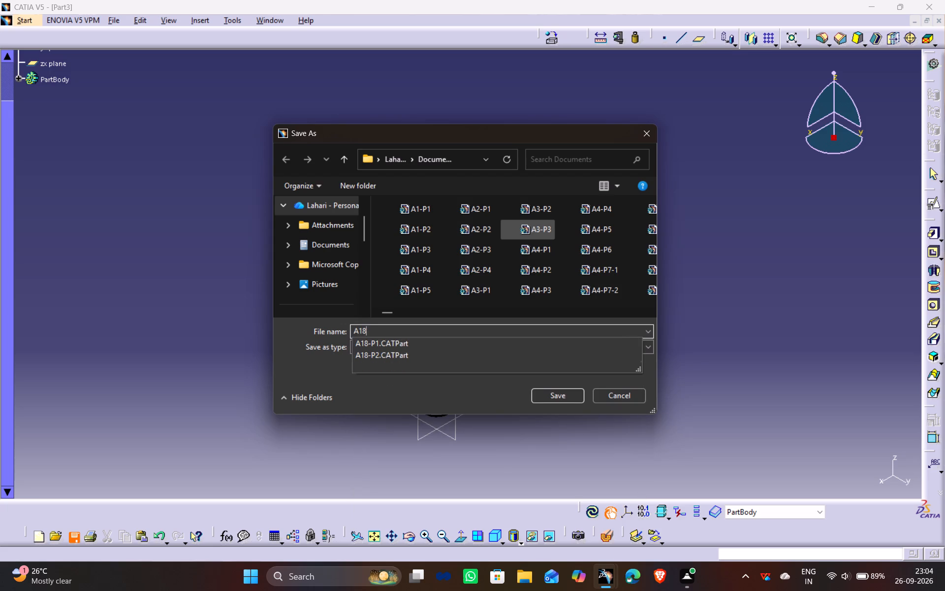
pyautogui.hotkey('shift', 'p')
pyautogui.press('3')
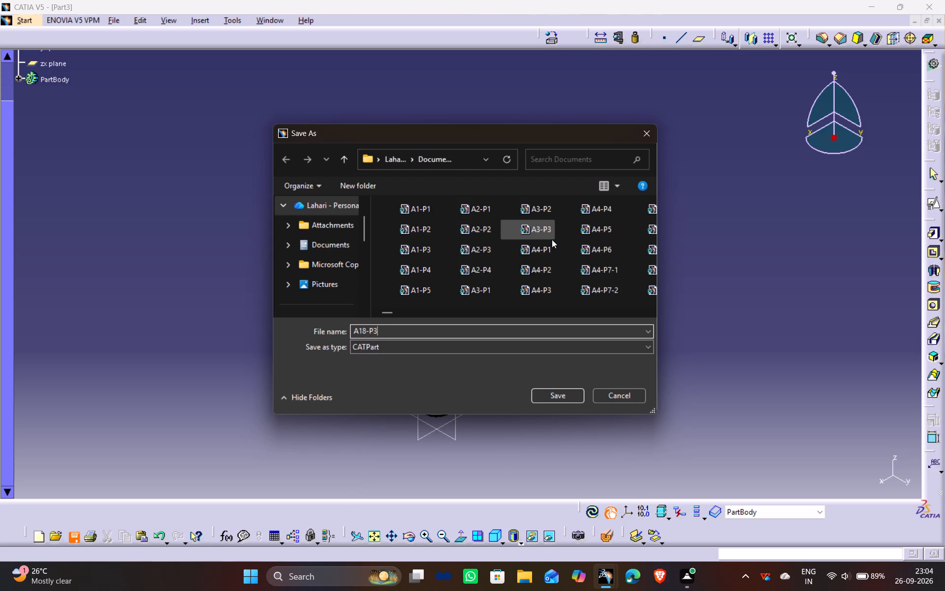
pyautogui.press('Return')
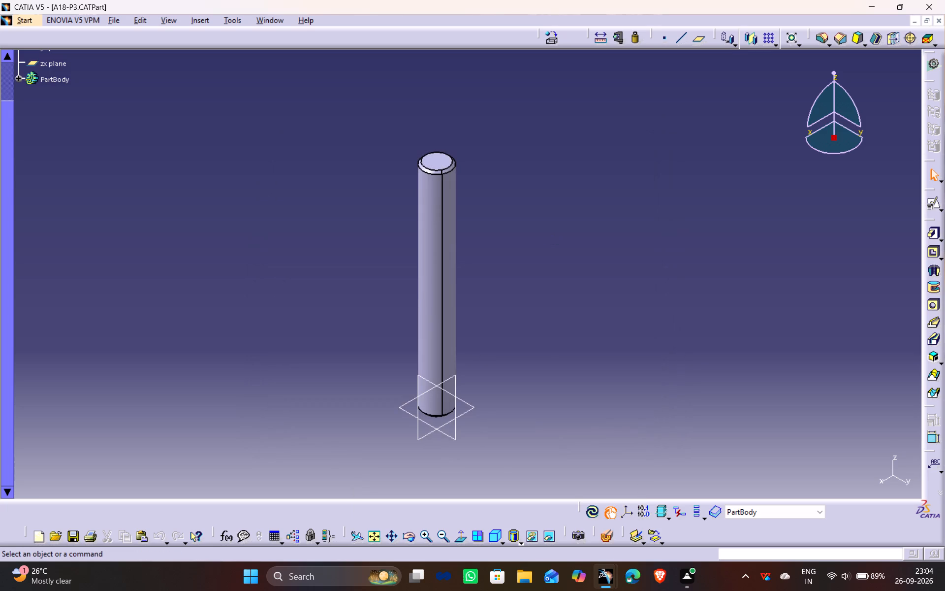
# Create a new part in the Part Design workbench with the default part settings.
pyautogui.click(38, 18)
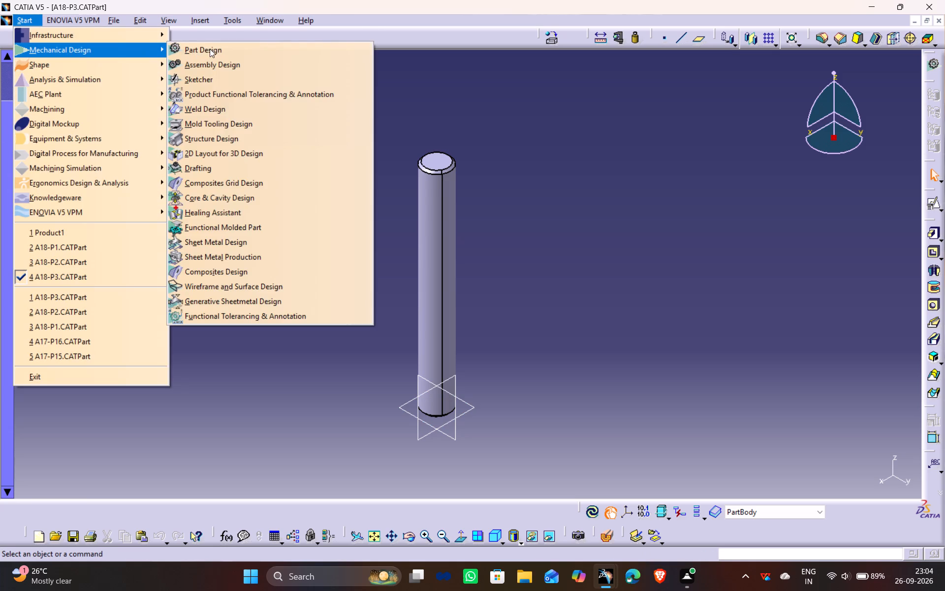
pyautogui.click(210, 49)
pyautogui.click(848, 477)
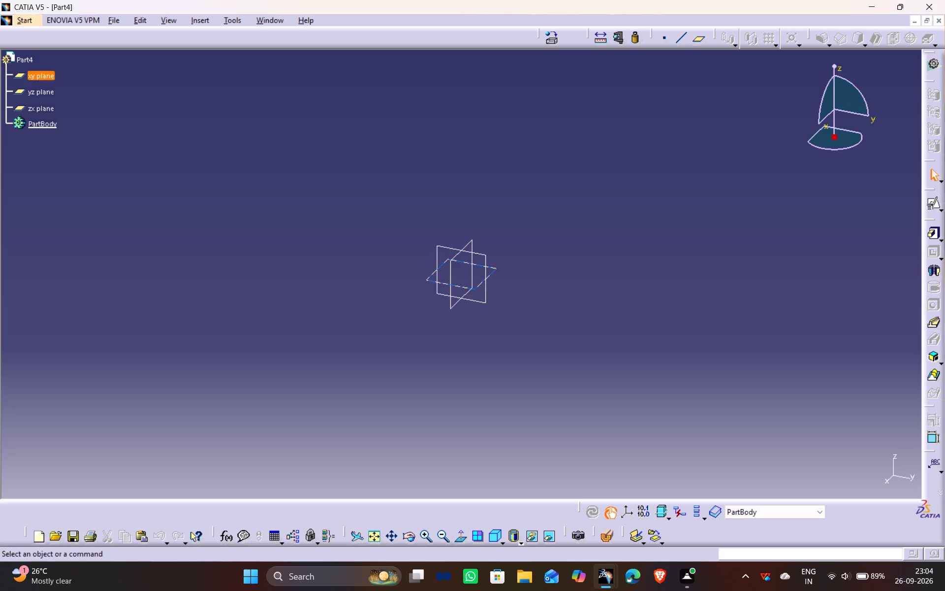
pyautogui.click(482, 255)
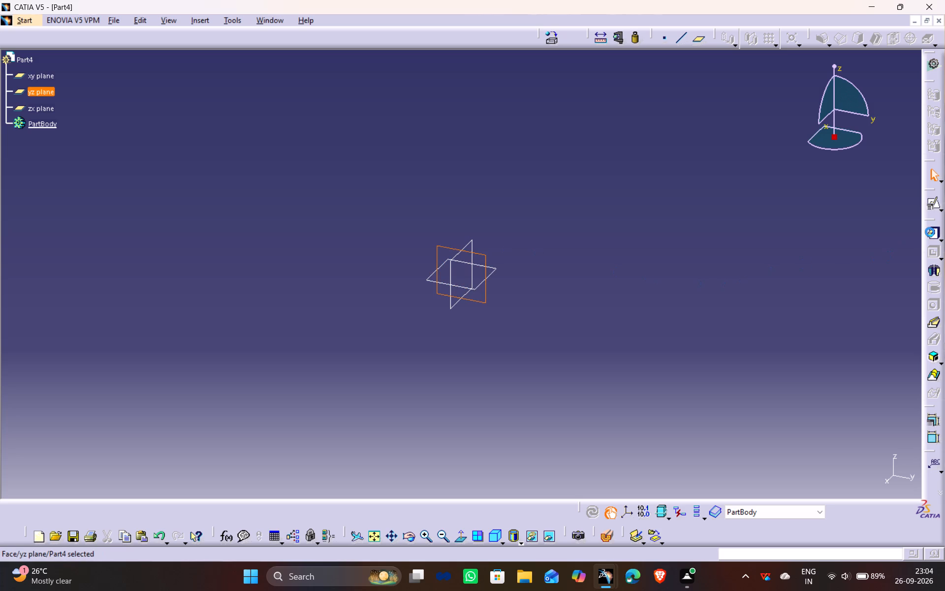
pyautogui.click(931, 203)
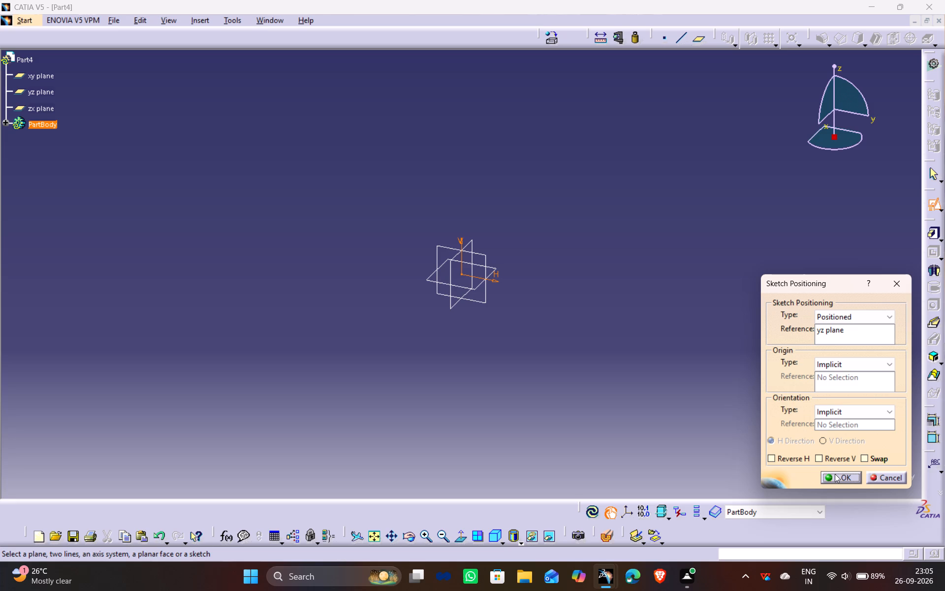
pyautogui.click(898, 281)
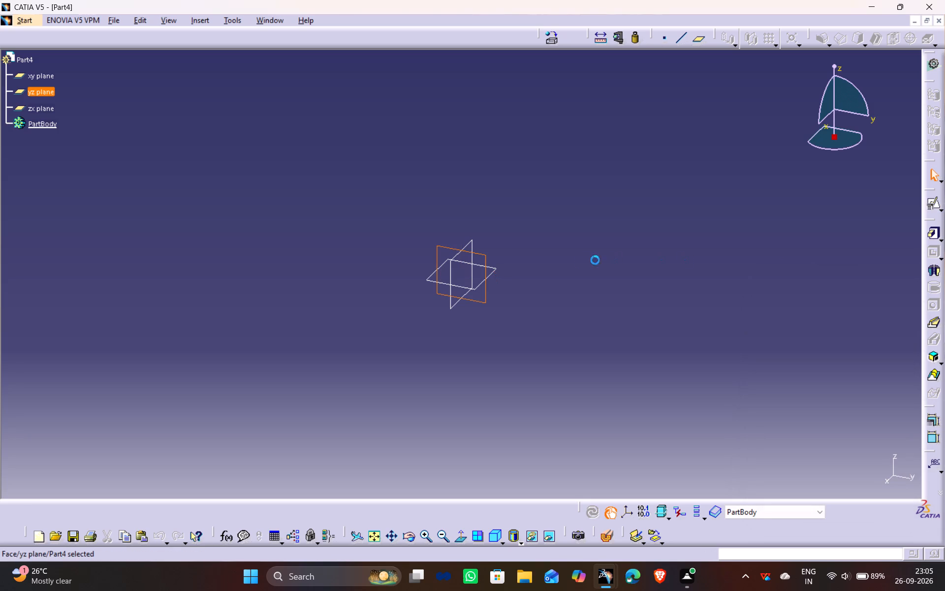
# Start a positioned sketch on the xy plane with the H direction reversed and the axes swapped.
pyautogui.click(493, 272)
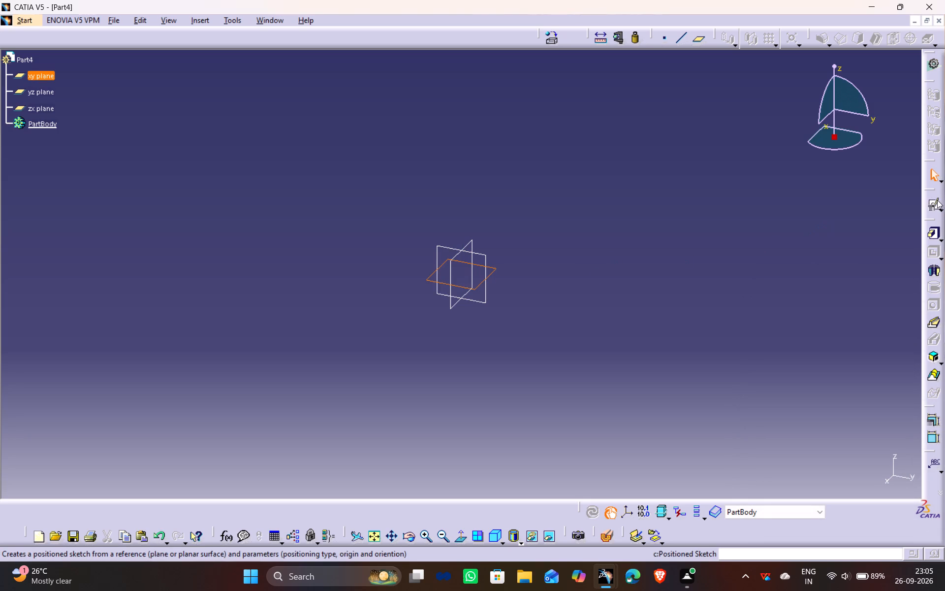
pyautogui.click(936, 200)
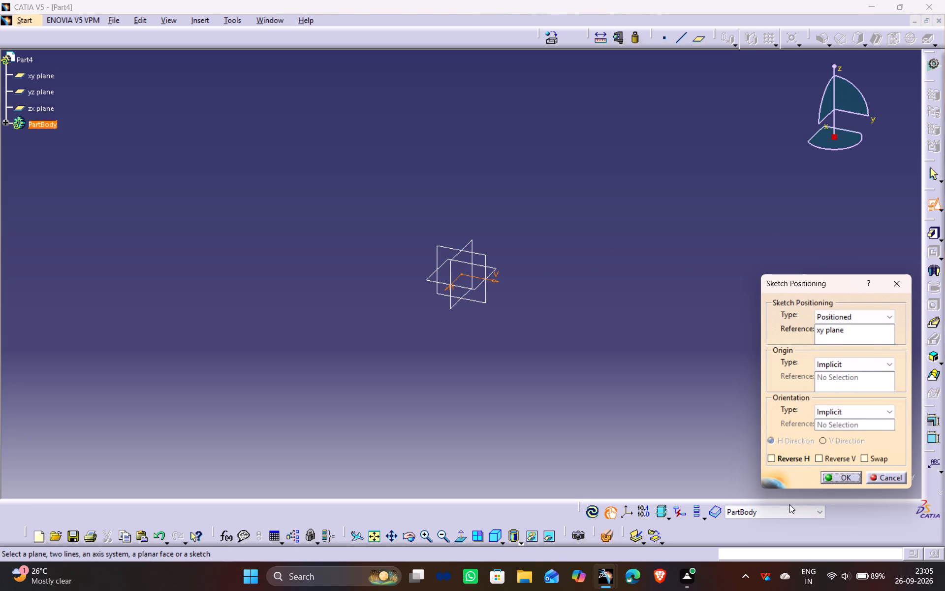
pyautogui.click(789, 460)
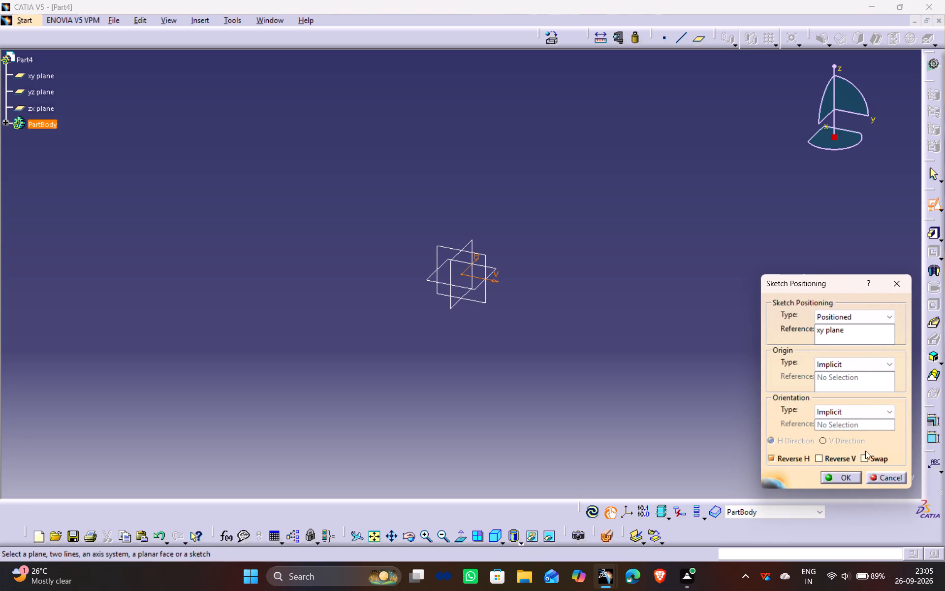
pyautogui.click(863, 458)
pyautogui.click(843, 476)
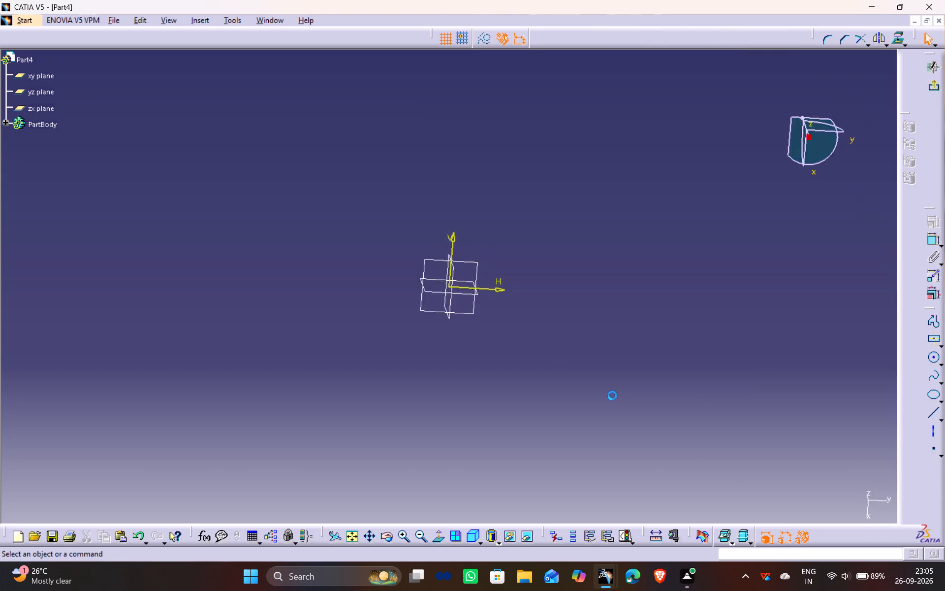
# Sketch two concentric circles centred on the origin, about 40 mm and 53 mm in diameter.
pyautogui.moveTo(565, 338); pyautogui.dragTo(593, 365, button='middle')
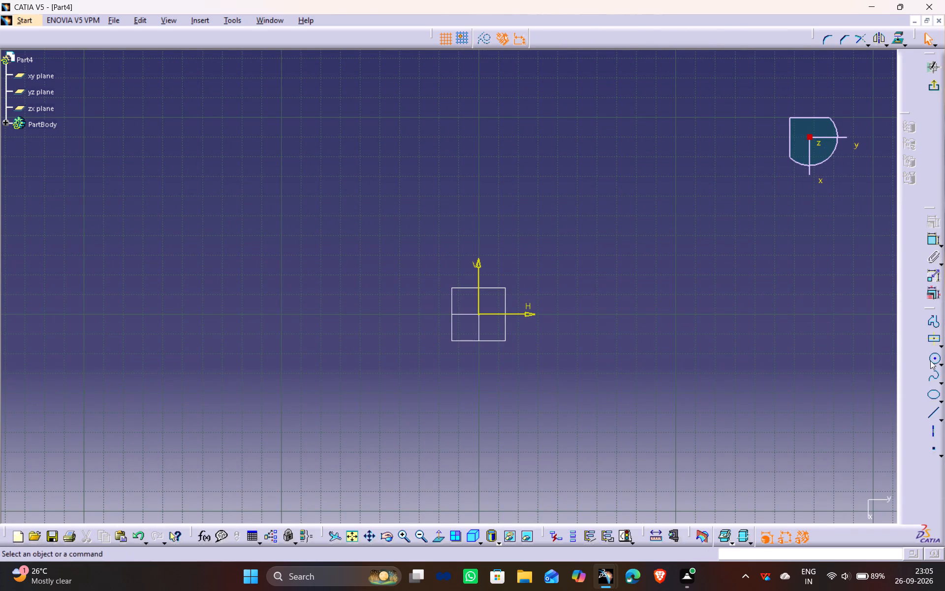
pyautogui.click(931, 361)
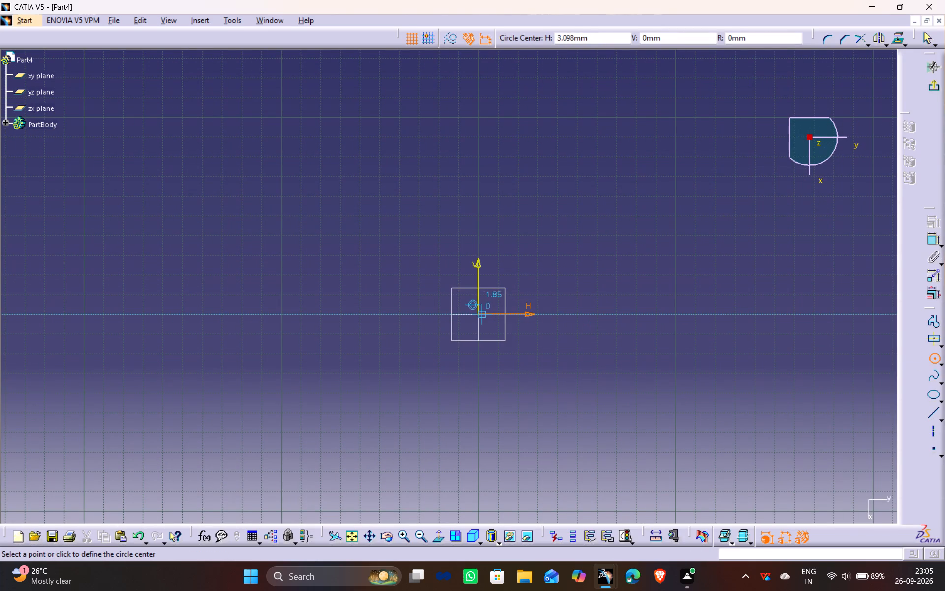
pyautogui.click(479, 313)
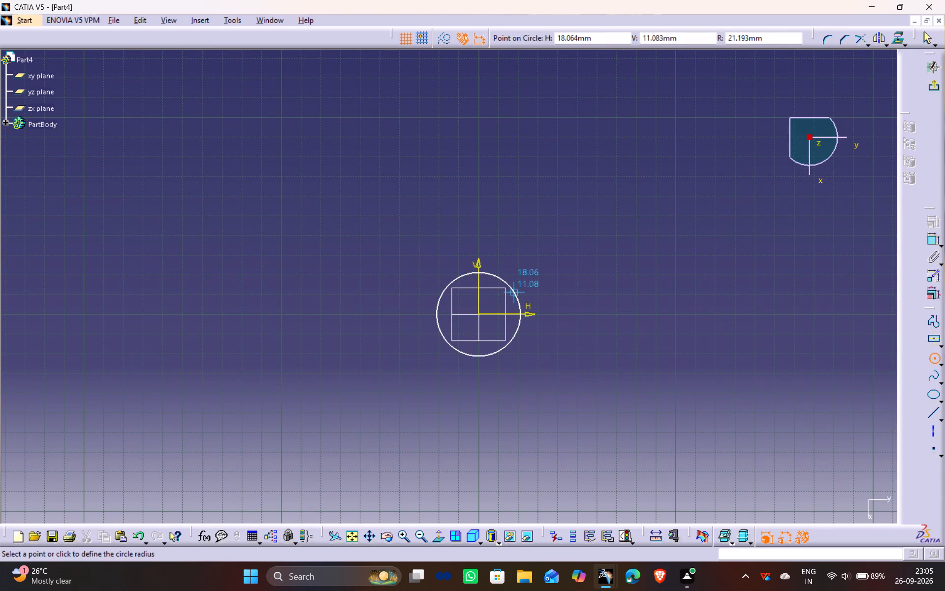
pyautogui.click(512, 296)
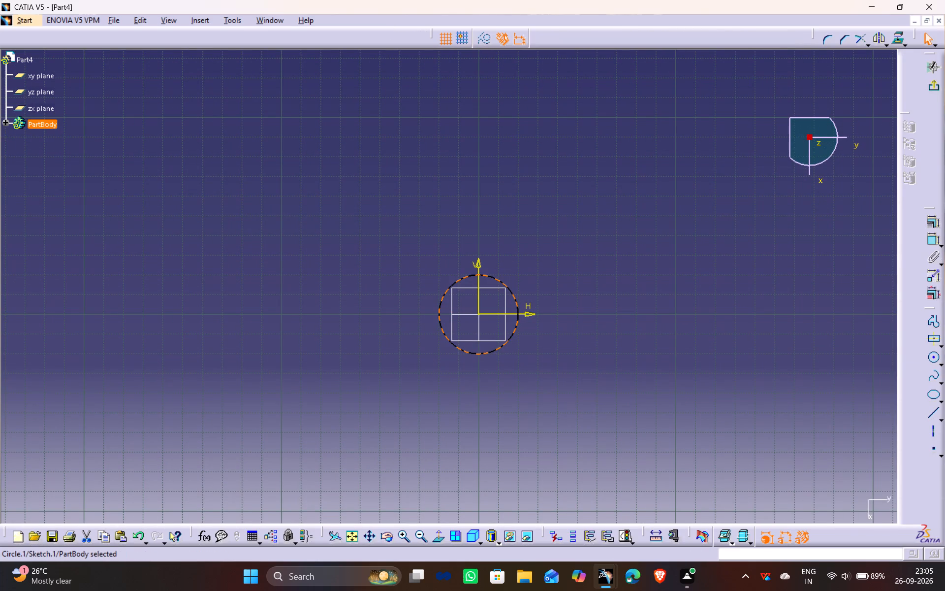
pyautogui.click(933, 362)
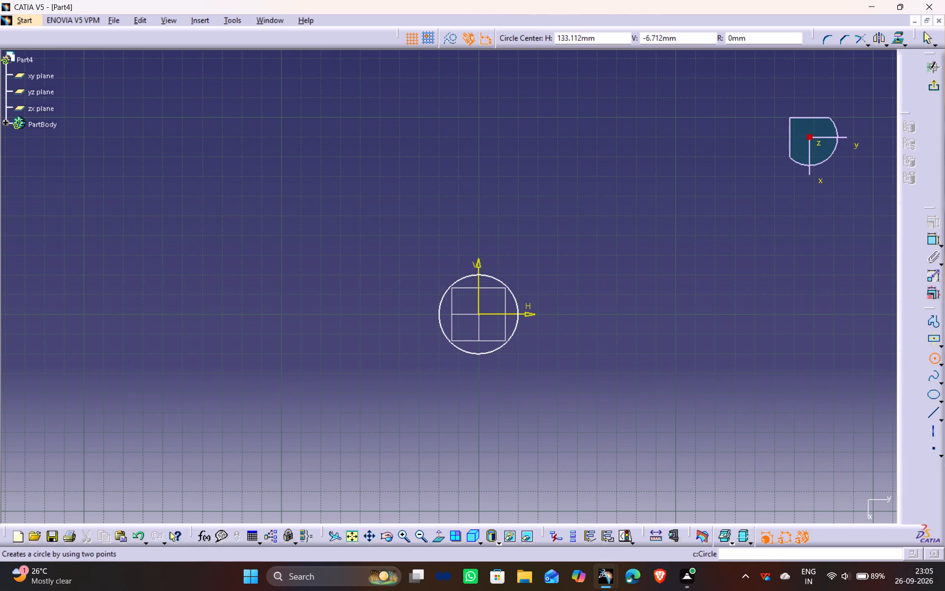
pyautogui.click(477, 314)
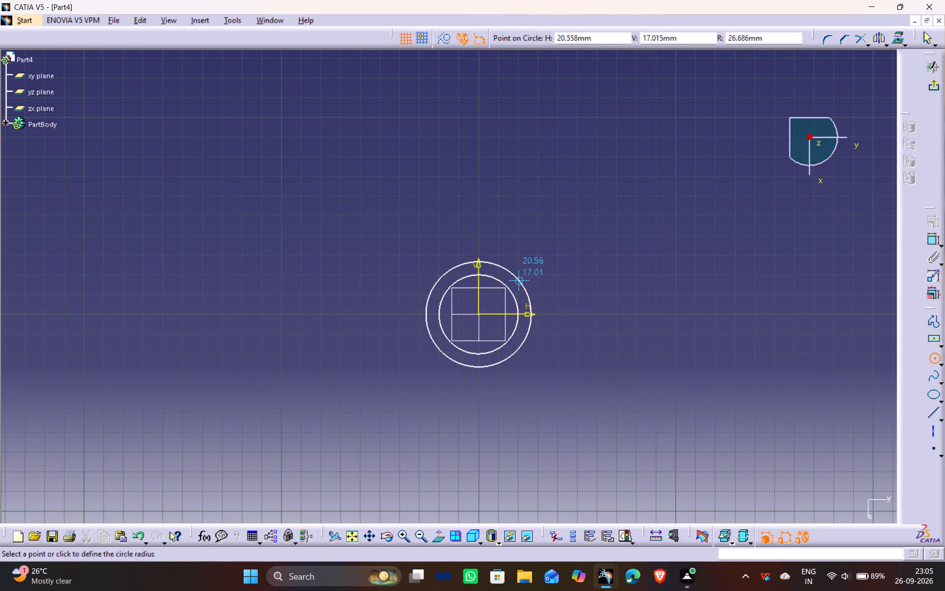
pyautogui.click(521, 279)
# Dimension the inner circle's diameter and set it to 40 mm.
pyautogui.click(514, 298)
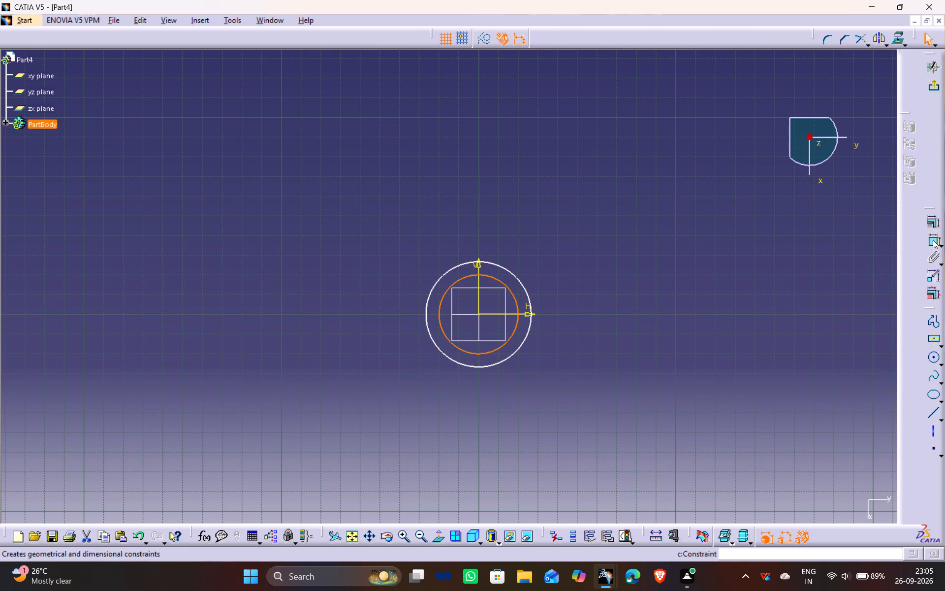
pyautogui.click(933, 239)
pyautogui.click(611, 269)
pyautogui.doubleClick(612, 266)
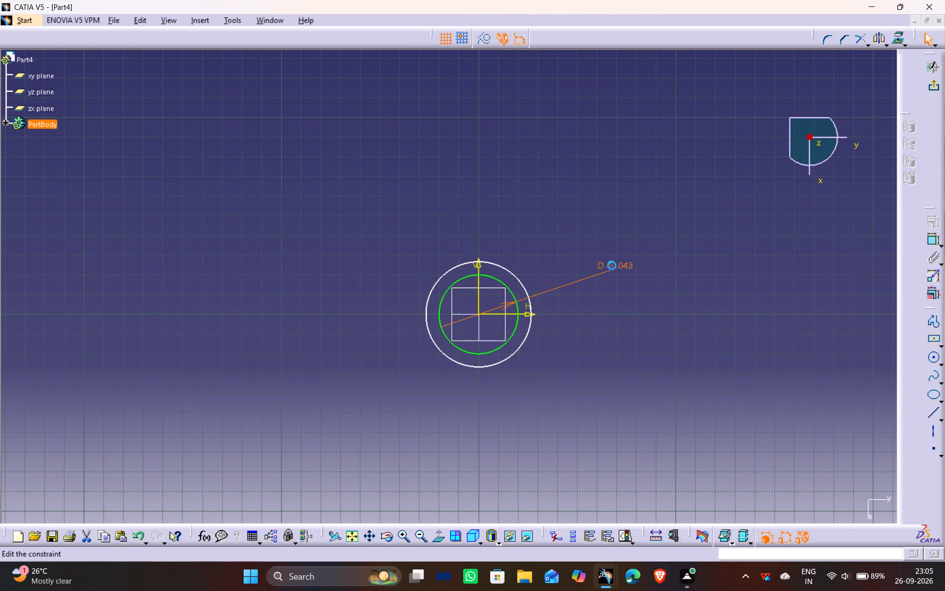
pyautogui.write('40')
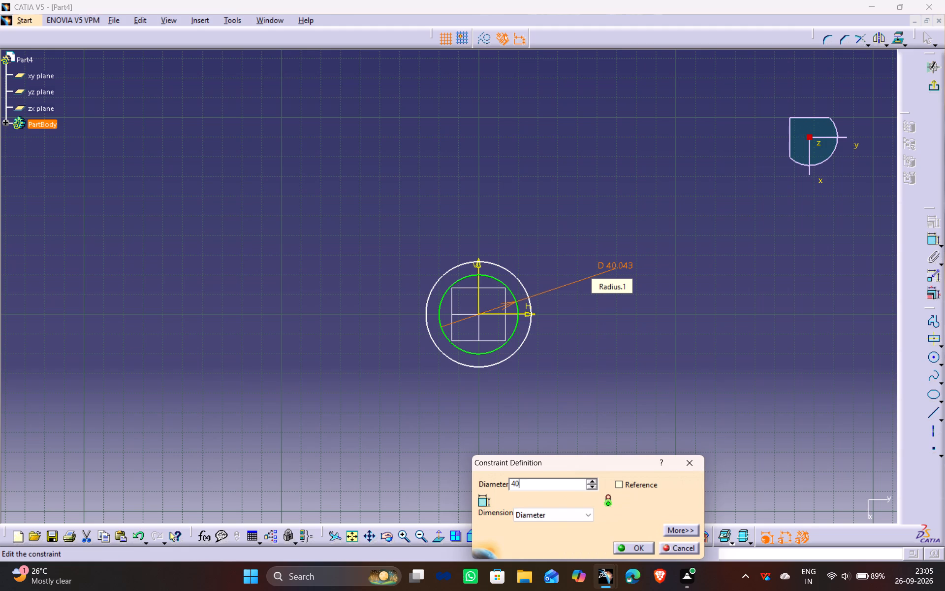
pyautogui.press('Return')
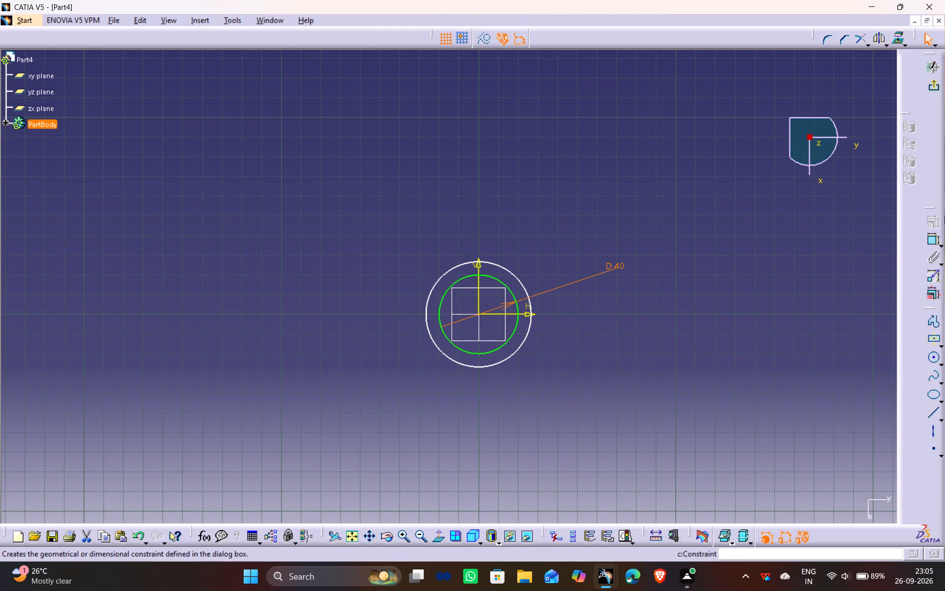
# Dimension the outer circle's diameter, set it to 25 mm, and exit the sketch.
pyautogui.click(935, 237)
pyautogui.click(504, 271)
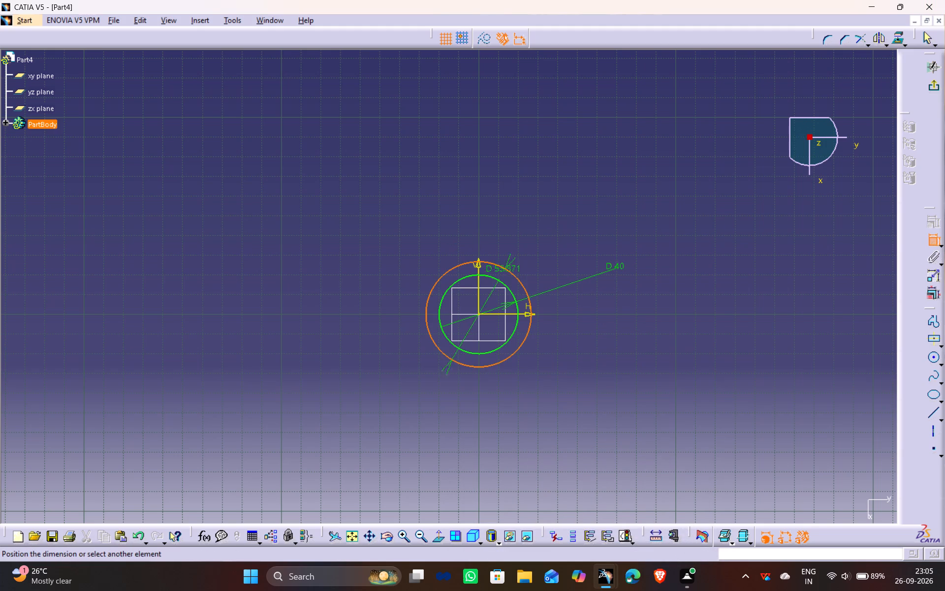
pyautogui.click(536, 255)
pyautogui.doubleClick(537, 252)
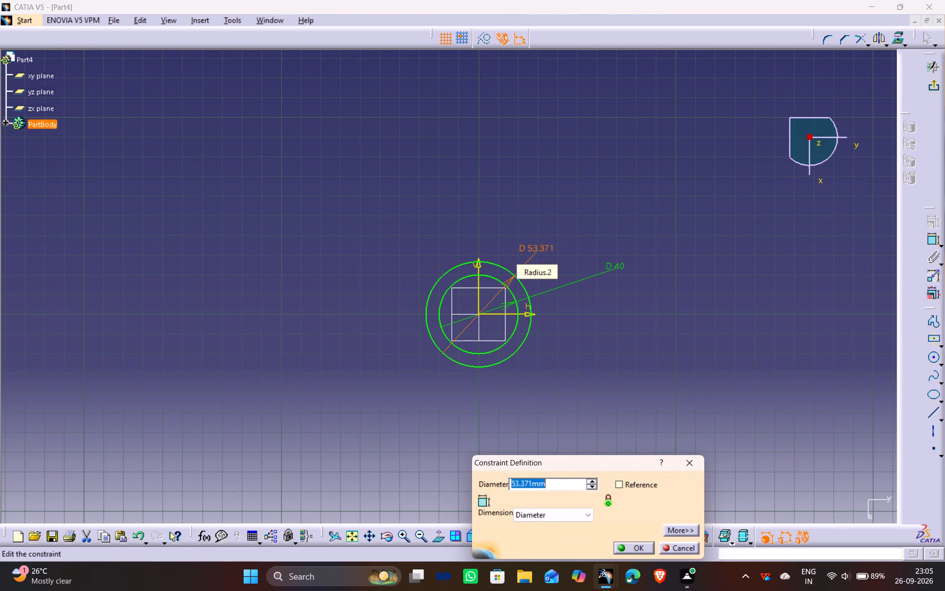
pyautogui.write('25')
pyautogui.press('Return')
pyautogui.click(555, 339)
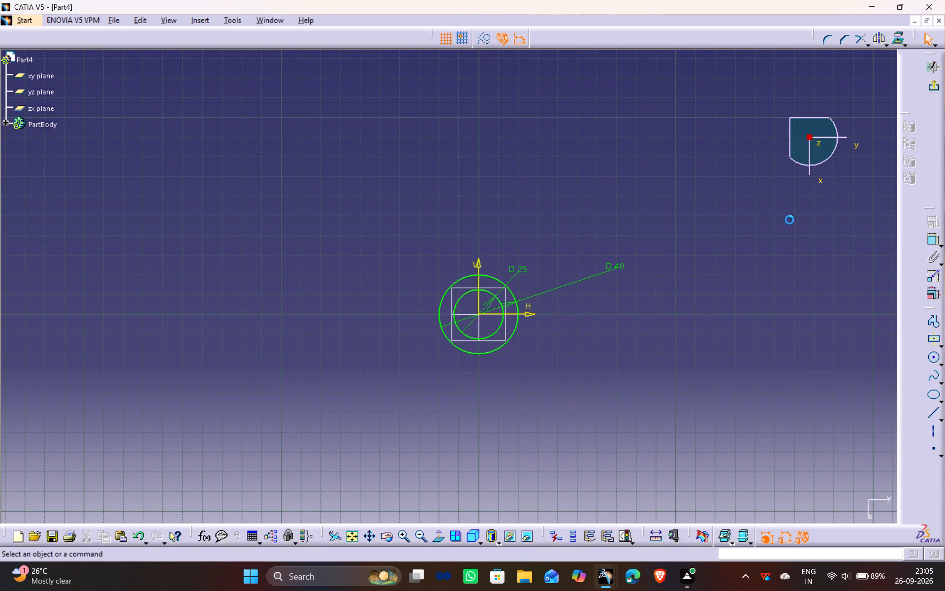
pyautogui.click(934, 87)
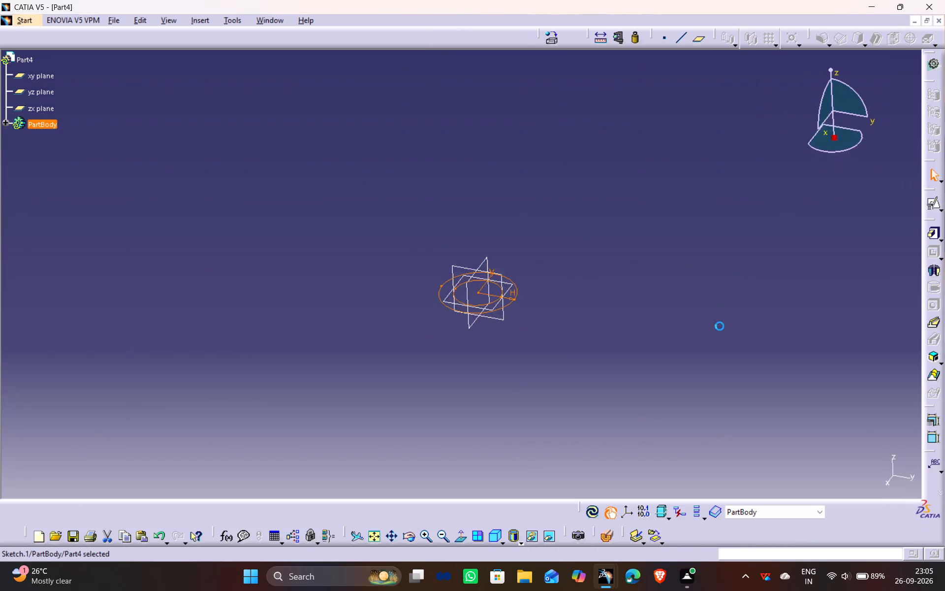
# Pad the two-circle sketch to a length of 60 mm in one direction, without mirrored extent.
pyautogui.click(934, 234)
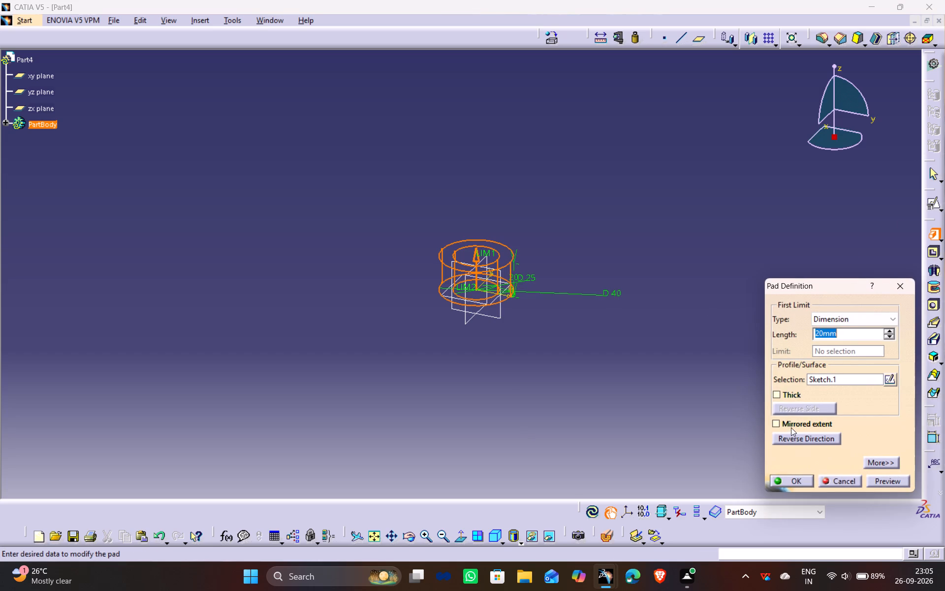
pyautogui.click(792, 425)
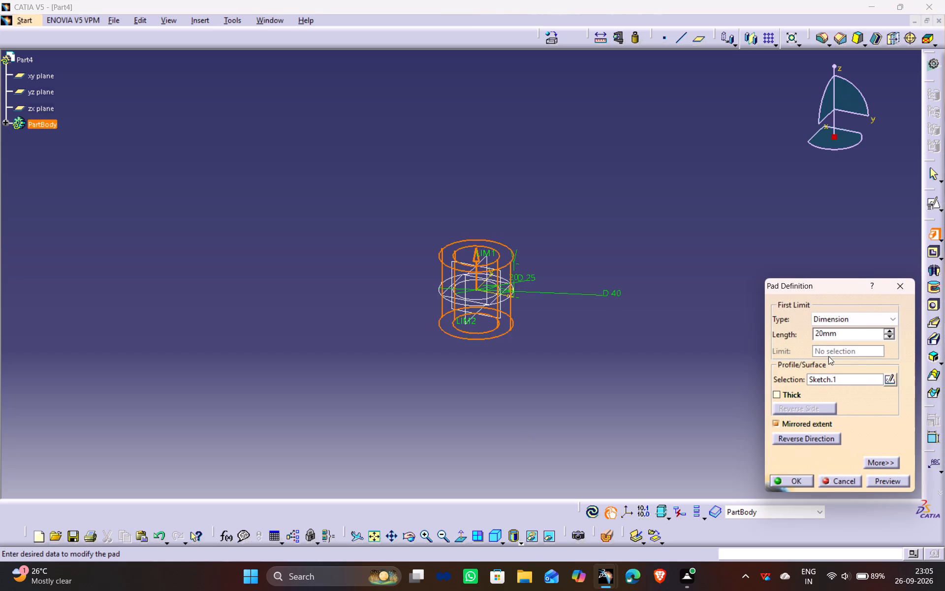
pyautogui.moveTo(823, 328); pyautogui.dragTo(739, 328)
pyautogui.press('3')
pyautogui.press('0')
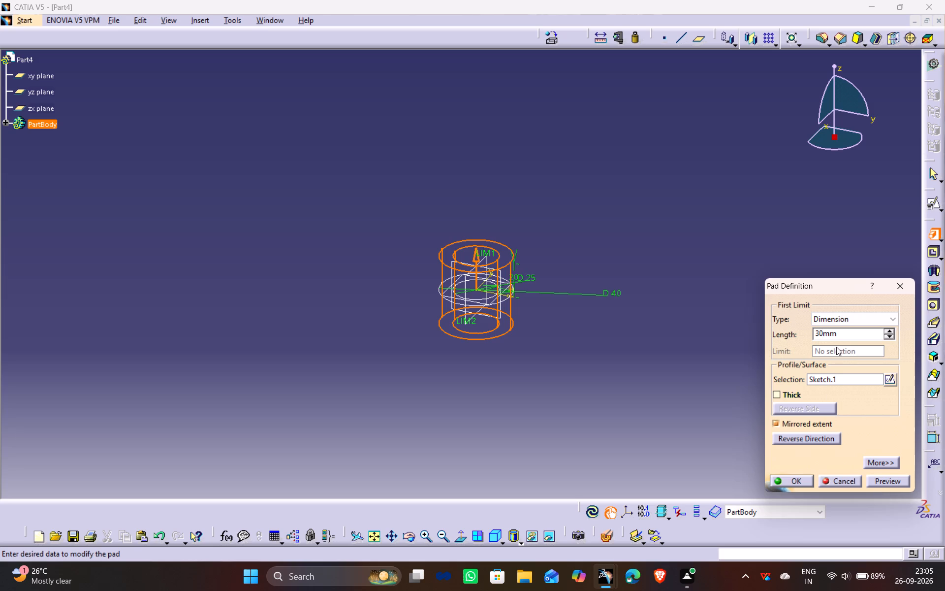
pyautogui.click(801, 424)
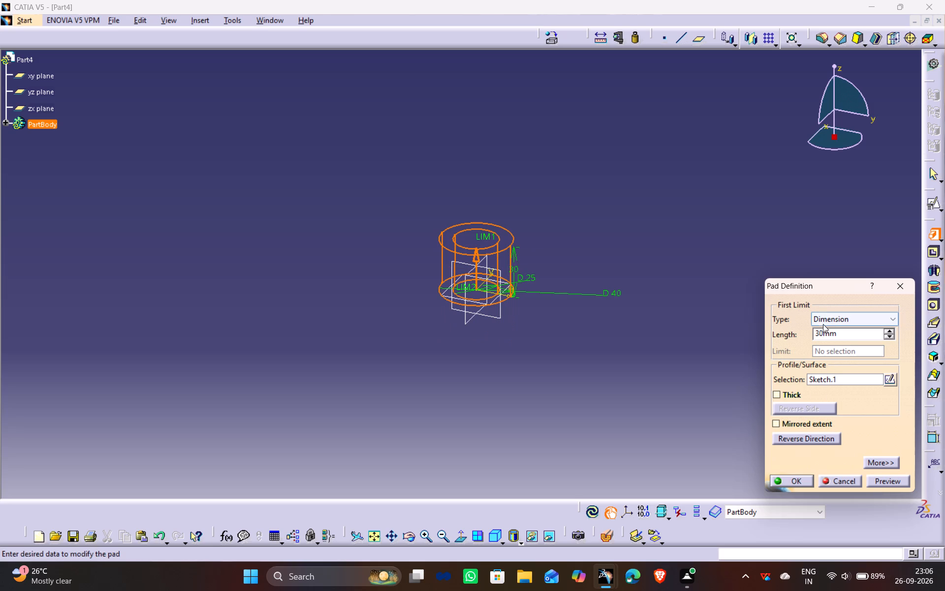
pyautogui.moveTo(824, 331); pyautogui.dragTo(727, 333)
pyautogui.write('60')
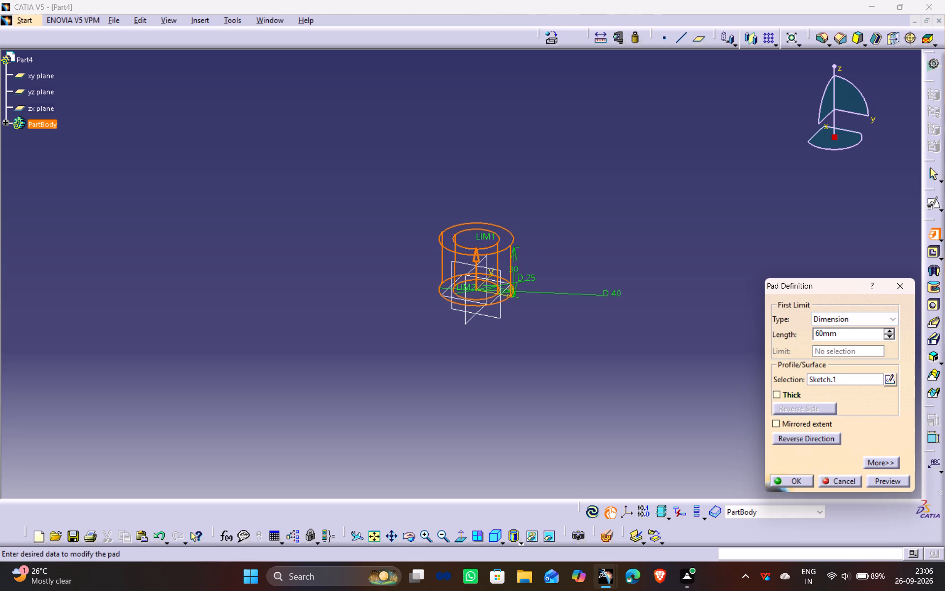
pyautogui.click(887, 483)
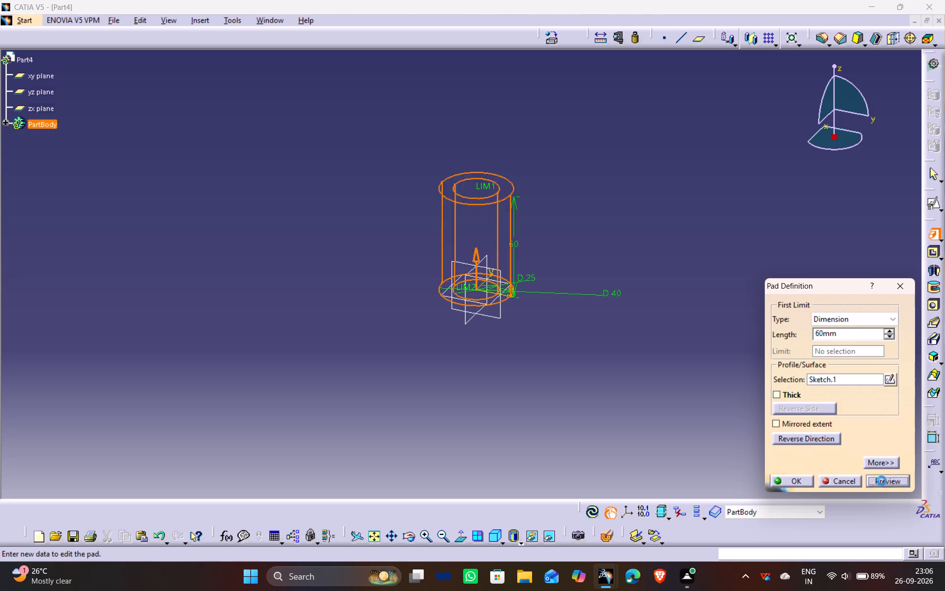
pyautogui.click(795, 474)
pyautogui.click(693, 245)
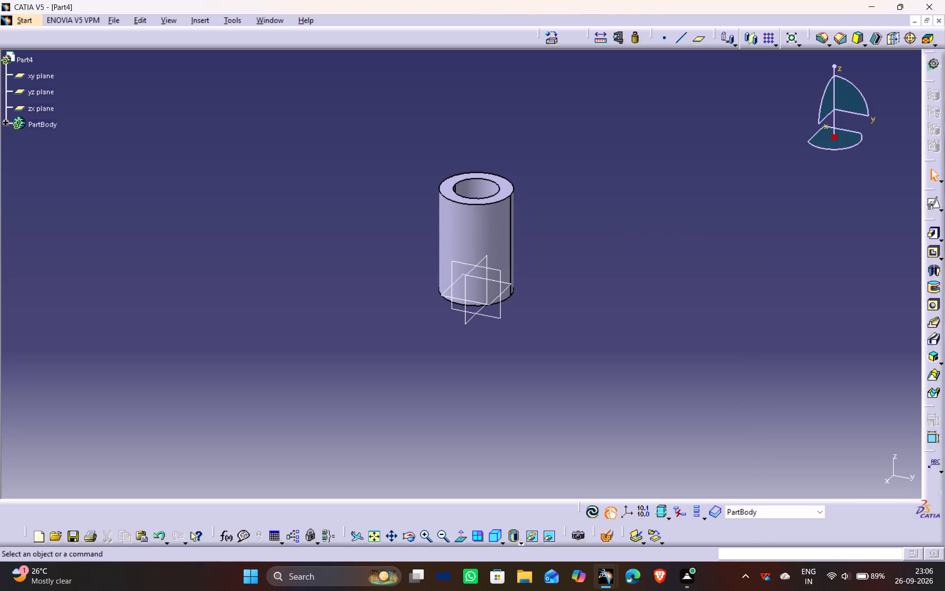
# Chamfer the outer circular edges at both ends of the hollow cylinder with 2 mm length and 45° angle.
pyautogui.moveTo(583, 205); pyautogui.dragTo(605, 245, button='middle')
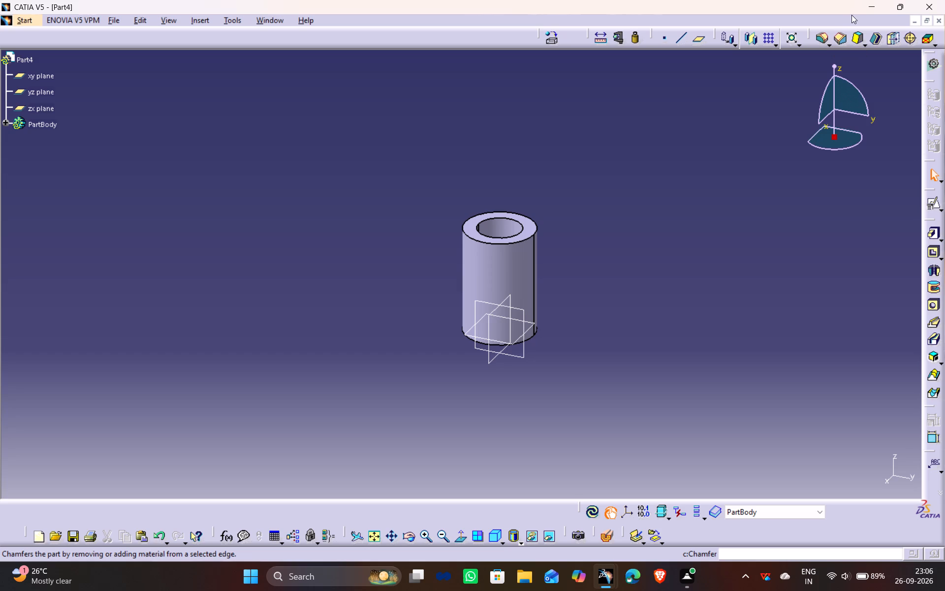
pyautogui.click(838, 38)
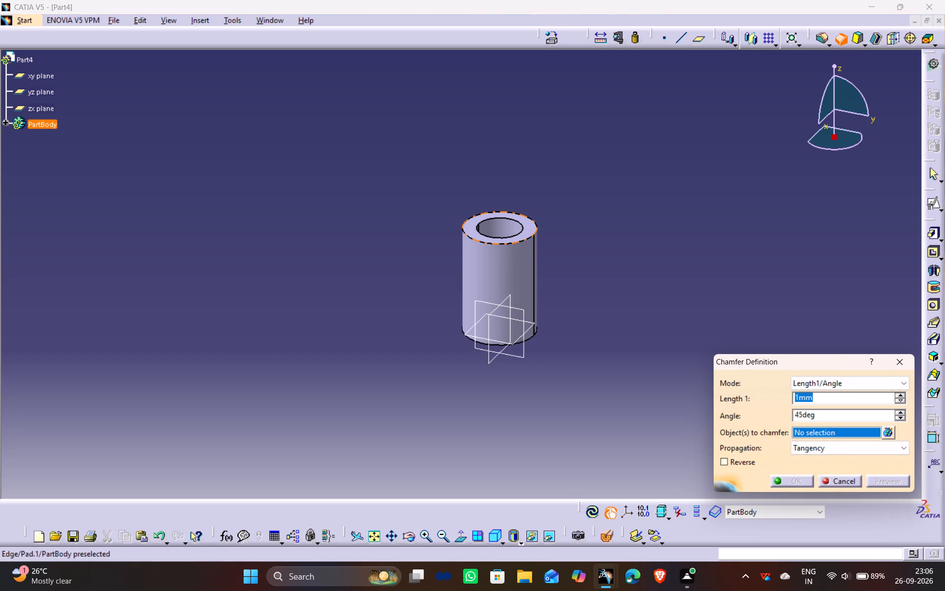
pyautogui.click(519, 240)
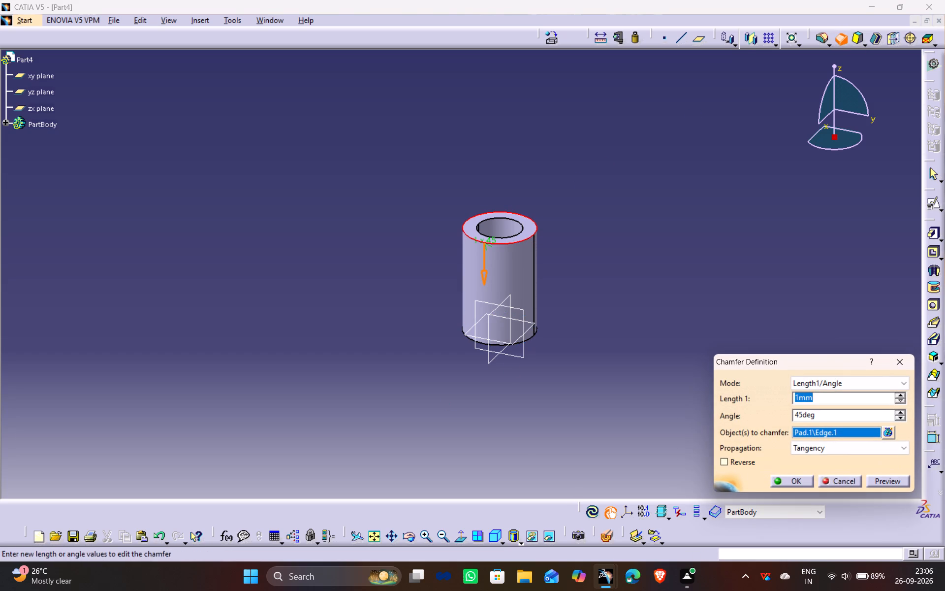
pyautogui.moveTo(449, 398); pyautogui.dragTo(561, 186, button='middle')
pyautogui.moveTo(445, 397); pyautogui.dragTo(559, 188)
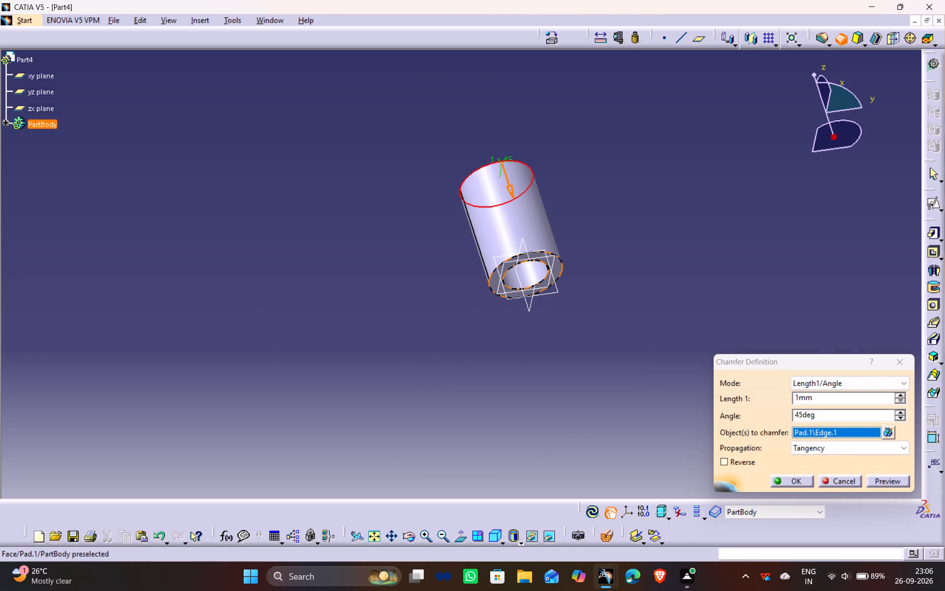
pyautogui.click(488, 280)
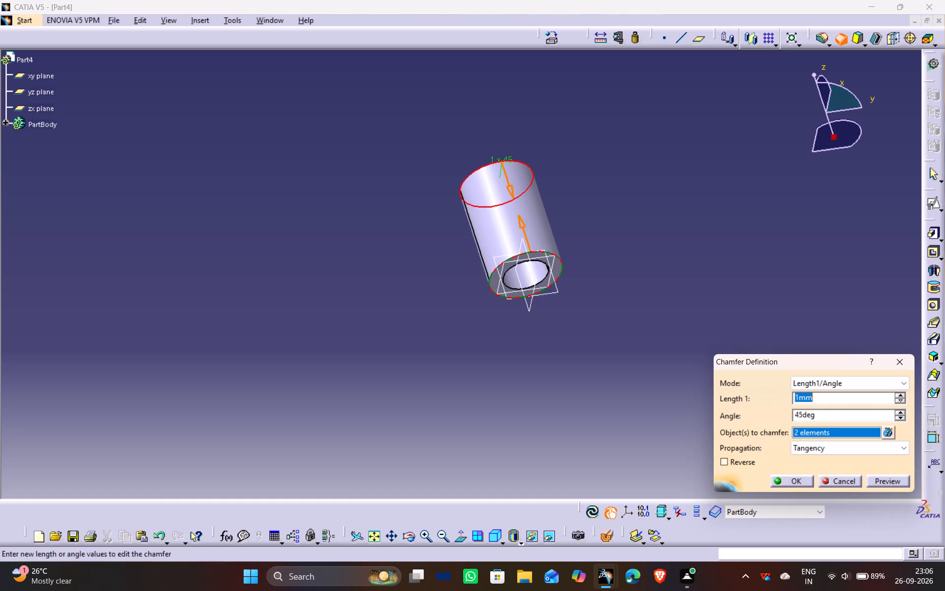
pyautogui.moveTo(639, 119); pyautogui.dragTo(590, 202, button='middle')
pyautogui.moveTo(624, 130); pyautogui.dragTo(590, 202)
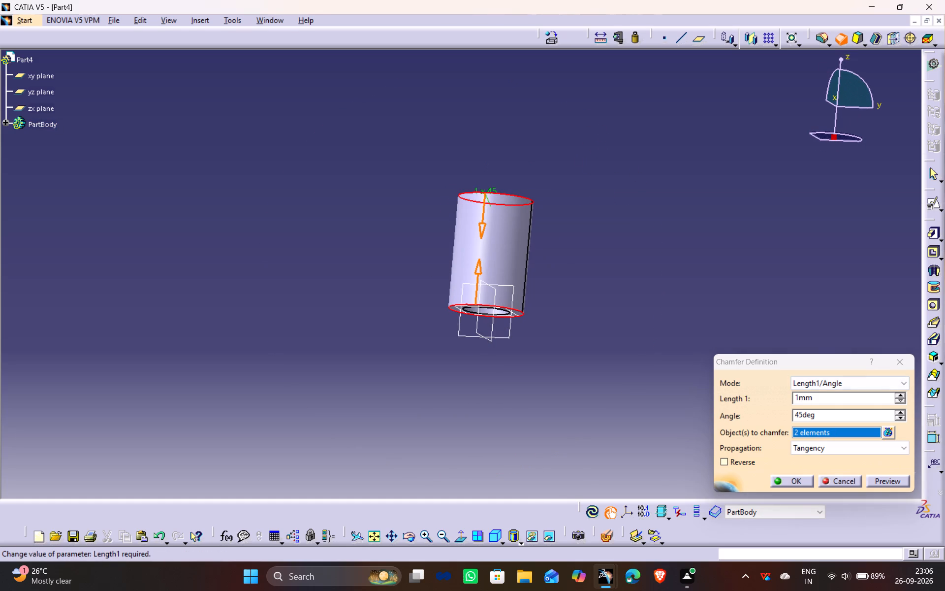
pyautogui.moveTo(802, 396); pyautogui.dragTo(724, 396)
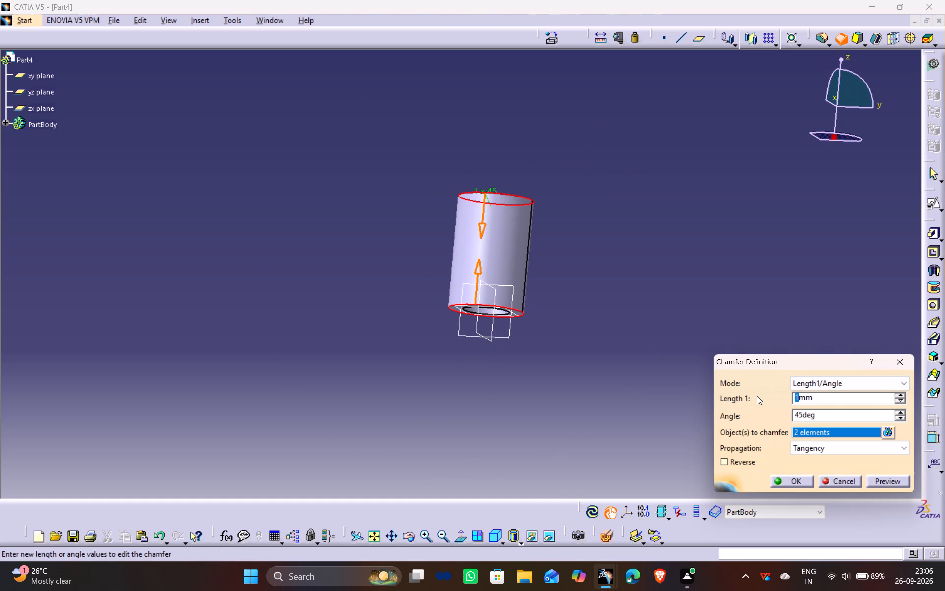
pyautogui.press('2')
pyautogui.click(882, 480)
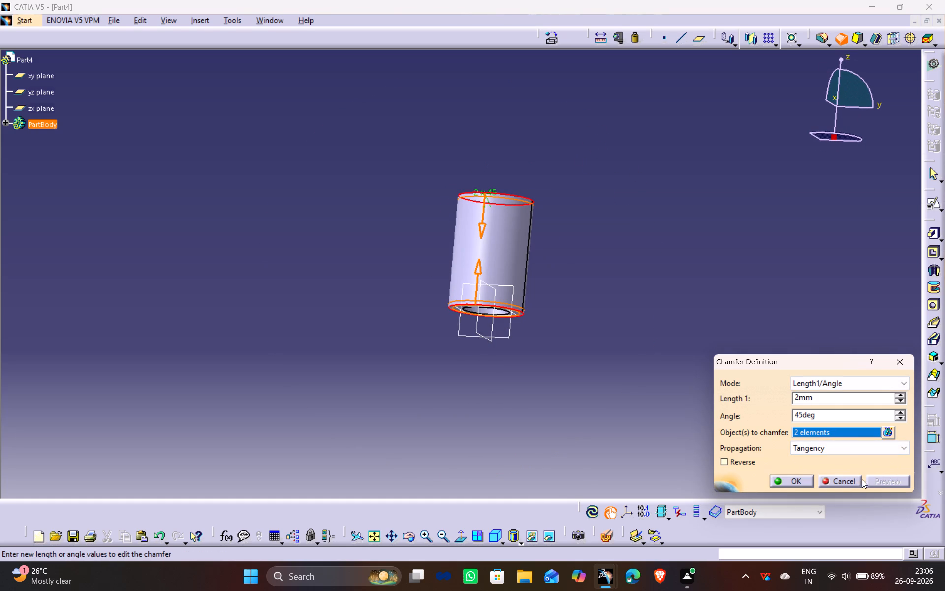
pyautogui.click(796, 485)
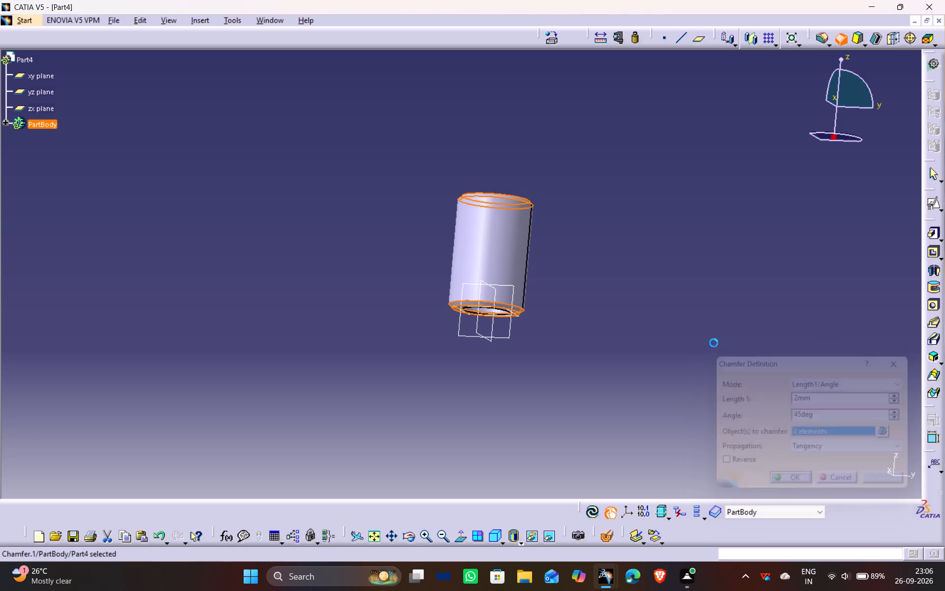
# Examine the chamfered hollow cylinder from several angles, checking its end face, bore and outer edges.
pyautogui.scroll(-1, 547, 92)
pyautogui.moveTo(547, 92); pyautogui.dragTo(542, 102, button='middle')
pyautogui.moveTo(547, 91); pyautogui.dragTo(542, 102)
pyautogui.click(690, 222)
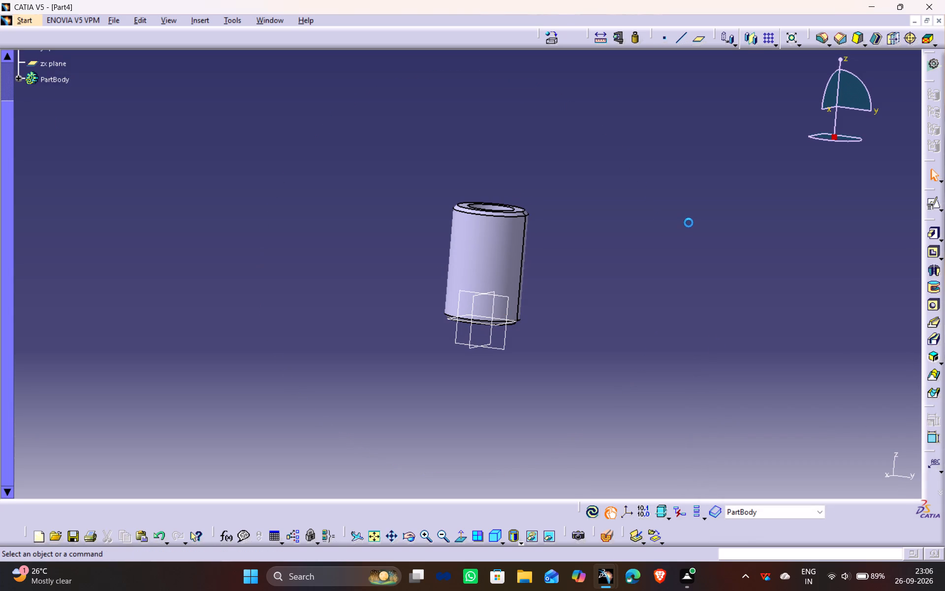
pyautogui.moveTo(601, 135); pyautogui.dragTo(529, 237, button='middle')
pyautogui.moveTo(601, 135); pyautogui.dragTo(530, 236)
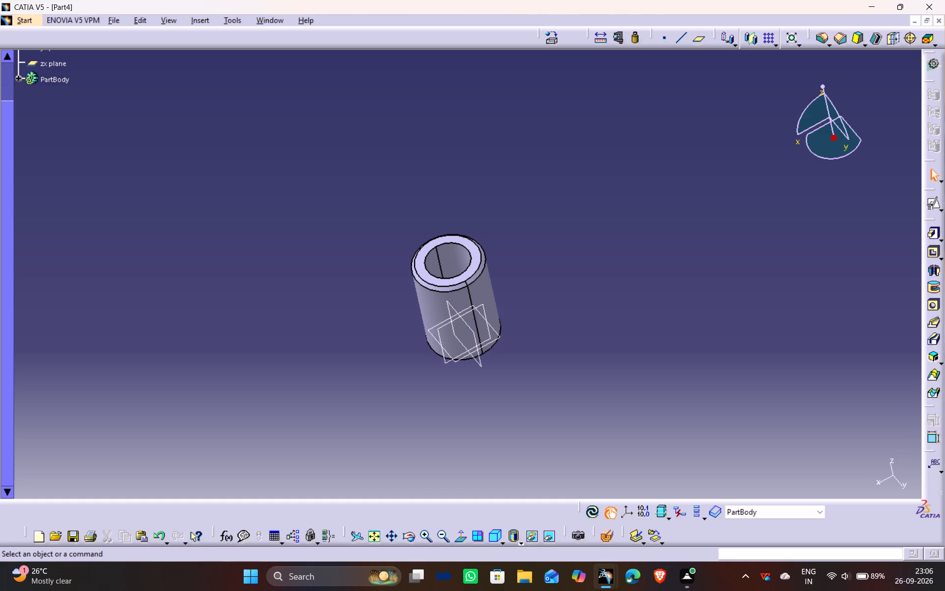
pyautogui.moveTo(524, 187); pyautogui.dragTo(477, 194, button='middle')
pyautogui.moveTo(524, 187); pyautogui.dragTo(477, 194)
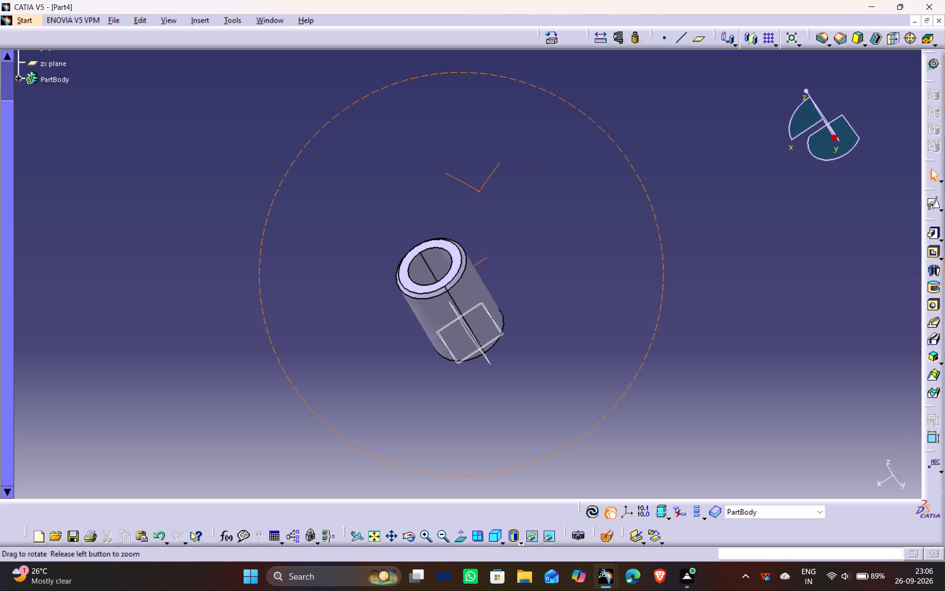
pyautogui.moveTo(477, 194); pyautogui.dragTo(424, 231)
pyautogui.moveTo(477, 194); pyautogui.dragTo(424, 231, button='middle')
pyautogui.scroll(-1, 615, 186)
pyautogui.moveTo(615, 186); pyautogui.dragTo(609, 197, button='middle')
pyautogui.moveTo(614, 185); pyautogui.dragTo(609, 197)
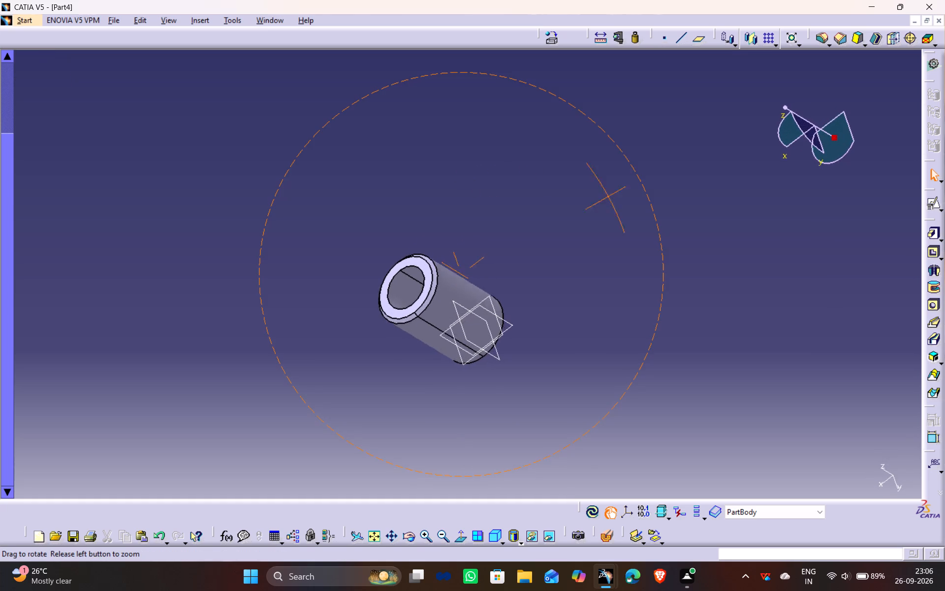
pyautogui.moveTo(609, 197); pyautogui.dragTo(449, 355)
pyautogui.moveTo(609, 197); pyautogui.dragTo(447, 350, button='middle')
pyautogui.scroll(-1, 445, 346)
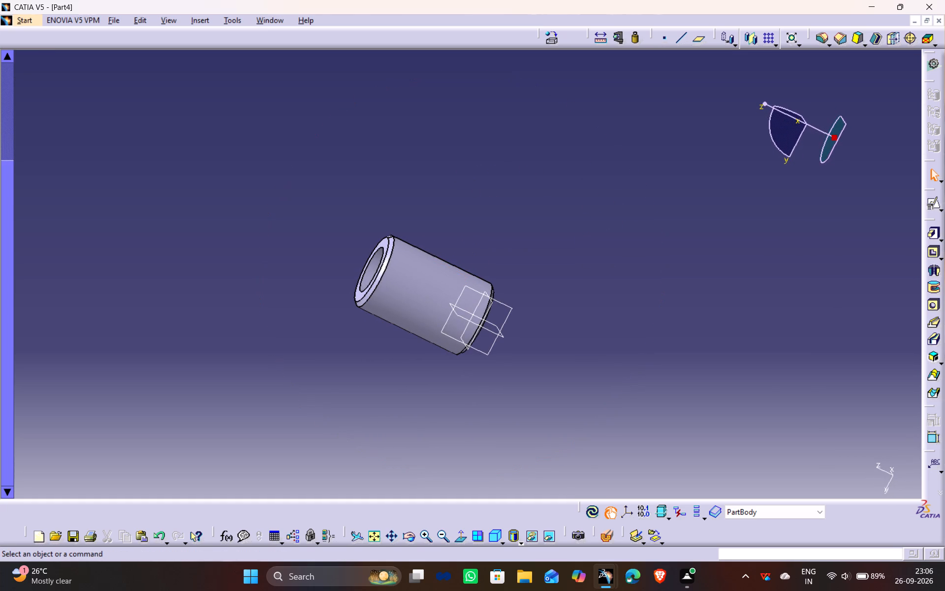
pyautogui.moveTo(342, 201); pyautogui.dragTo(412, 212, button='middle')
pyautogui.moveTo(342, 201); pyautogui.dragTo(412, 212)
pyautogui.scroll(-1, 347, 201)
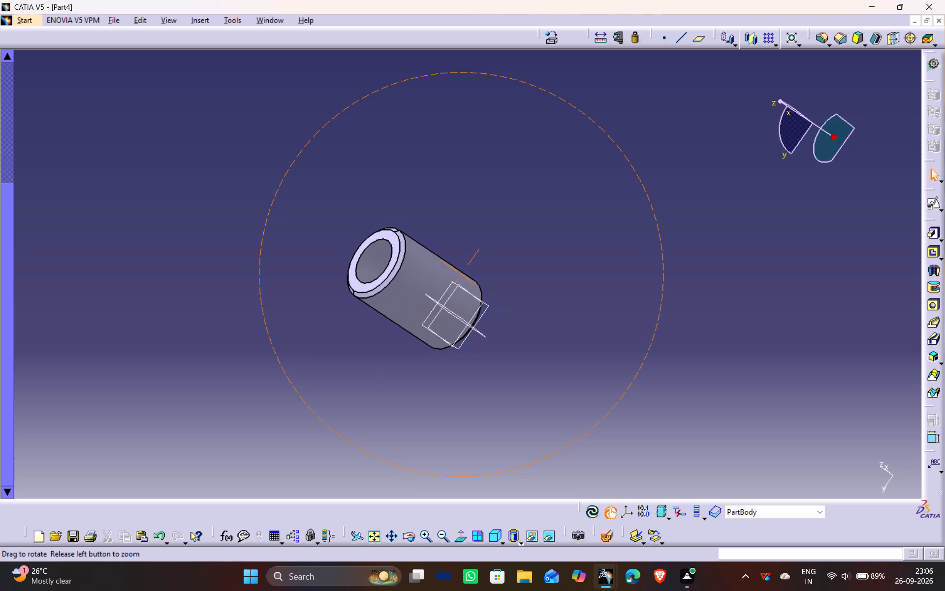
pyautogui.moveTo(412, 212); pyautogui.dragTo(393, 232)
pyautogui.moveTo(412, 212); pyautogui.dragTo(392, 232, button='middle')
pyautogui.moveTo(596, 192); pyautogui.dragTo(570, 244, button='middle')
pyautogui.scroll(-1, 596, 192)
pyautogui.moveTo(596, 192); pyautogui.dragTo(570, 244)
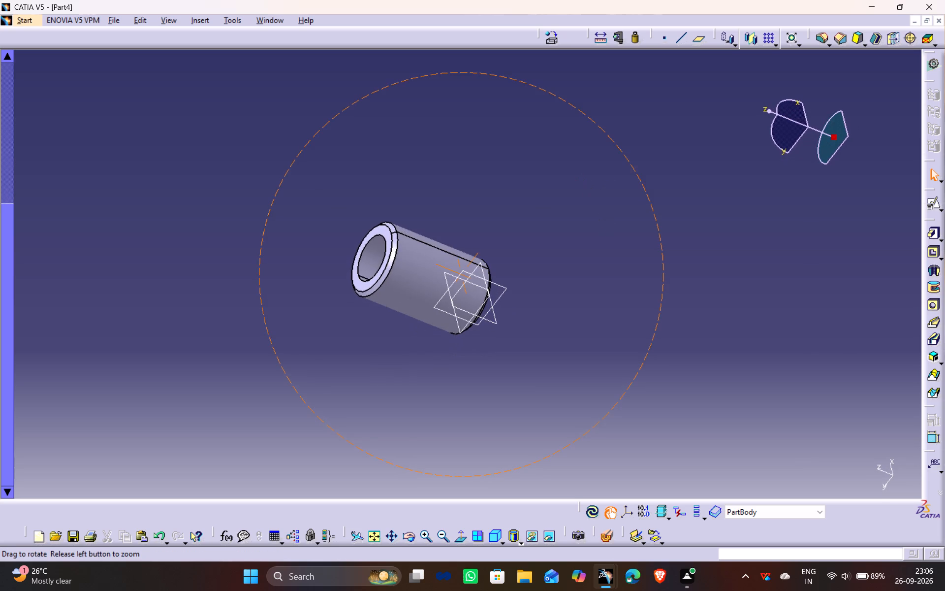
pyautogui.moveTo(570, 244); pyautogui.dragTo(569, 246)
pyautogui.moveTo(570, 244); pyautogui.dragTo(569, 246, button='middle')
pyautogui.scroll(1, 427, 380)
pyautogui.moveTo(427, 379); pyautogui.dragTo(432, 372, button='middle')
pyautogui.scroll(-1, 427, 379)
pyautogui.moveTo(427, 379); pyautogui.dragTo(432, 372)
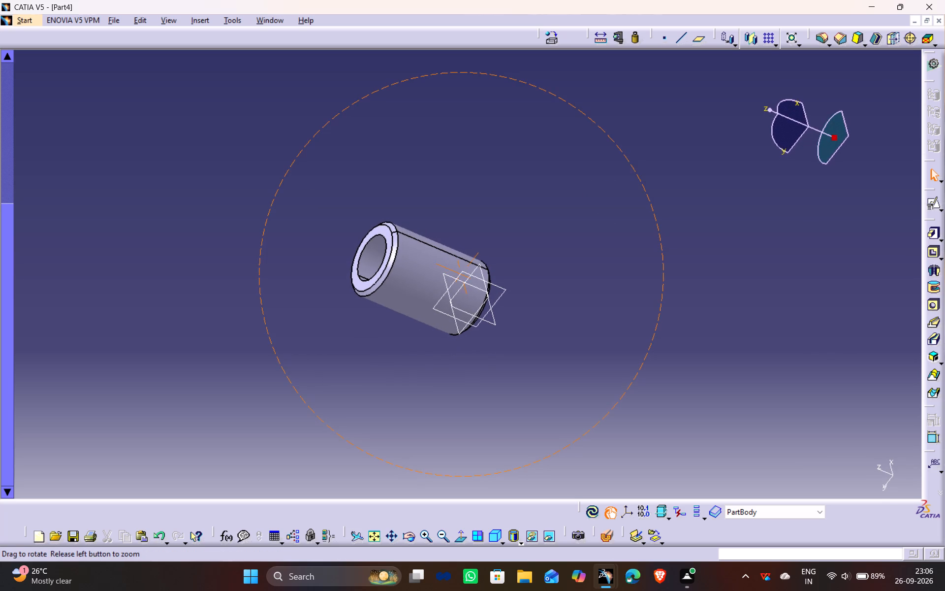
pyautogui.moveTo(432, 372); pyautogui.dragTo(457, 348)
pyautogui.moveTo(432, 372); pyautogui.dragTo(457, 348, button='middle')
pyautogui.moveTo(266, 203); pyautogui.dragTo(267, 202, button='middle')
pyautogui.moveTo(267, 202); pyautogui.dragTo(274, 208)
pyautogui.moveTo(267, 202); pyautogui.dragTo(274, 208, button='middle')
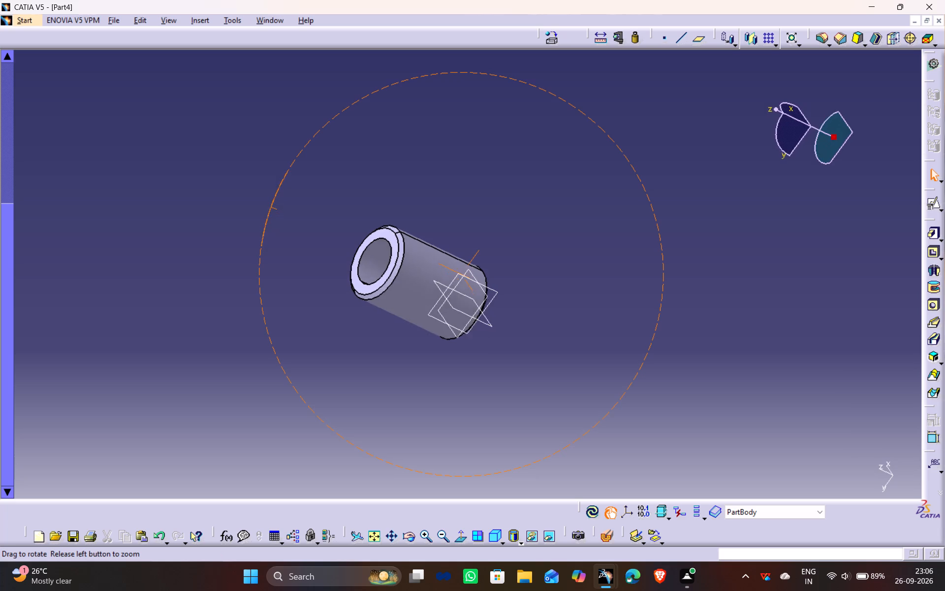
pyautogui.moveTo(274, 208); pyautogui.dragTo(272, 203)
pyautogui.moveTo(274, 208); pyautogui.dragTo(272, 203, button='middle')
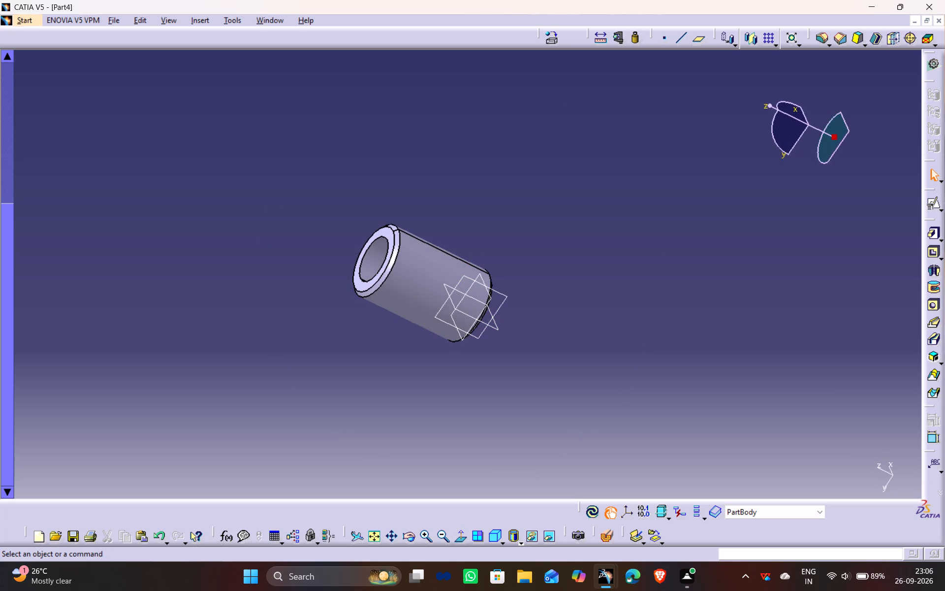
pyautogui.scroll(-1, 375, 134)
pyautogui.middleClick(355, 145)
pyautogui.click(354, 145)
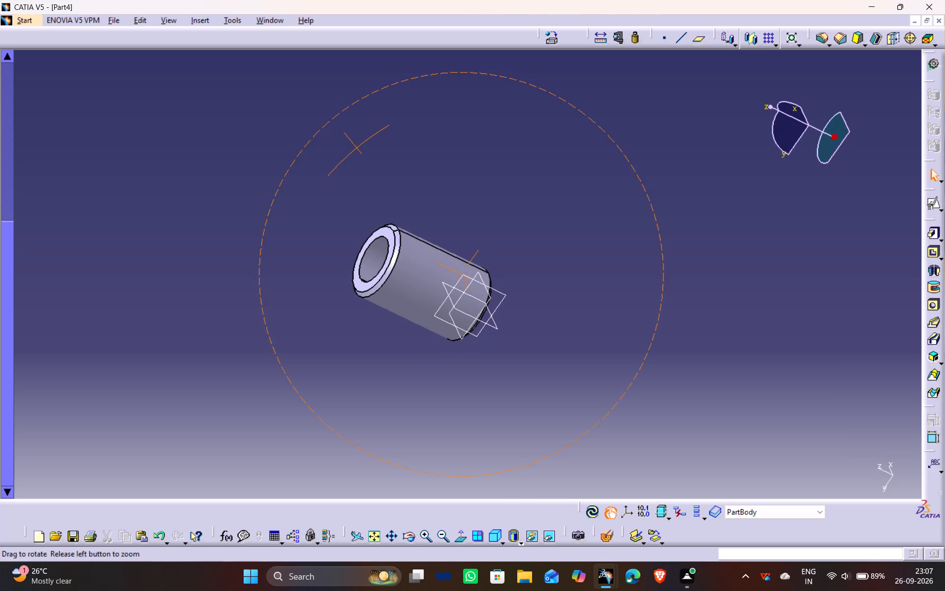
pyautogui.click(583, 205)
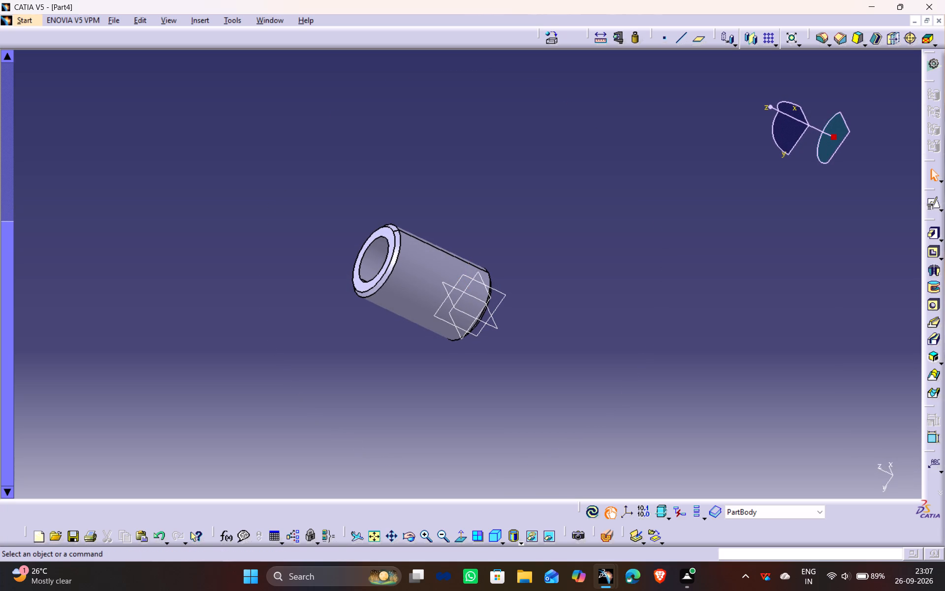
# Save the chamfered hollow cylinder part as A18-P4 in the Documents folder as a CATPart.
pyautogui.hotkey('ctrl', 's')
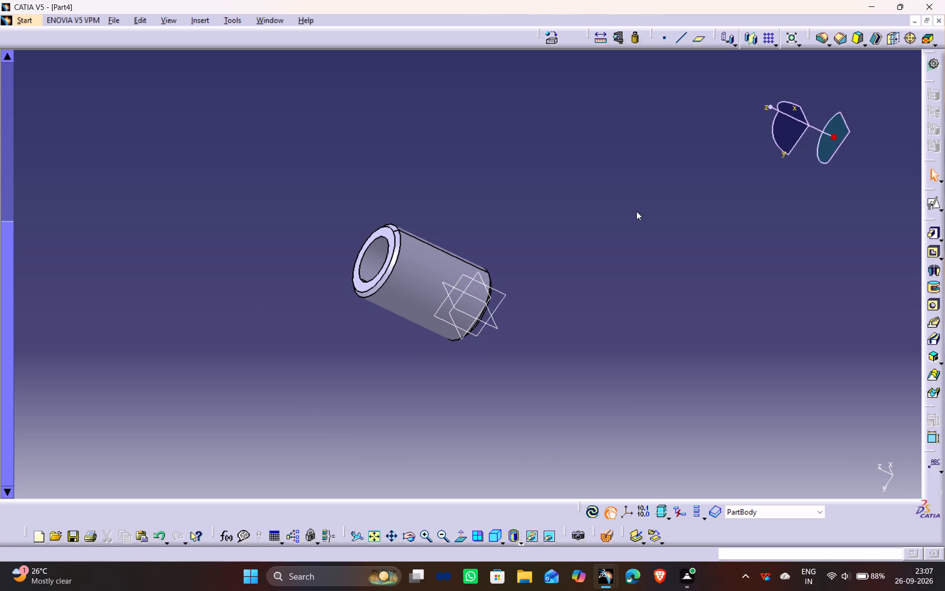
pyautogui.press('BackSpace')
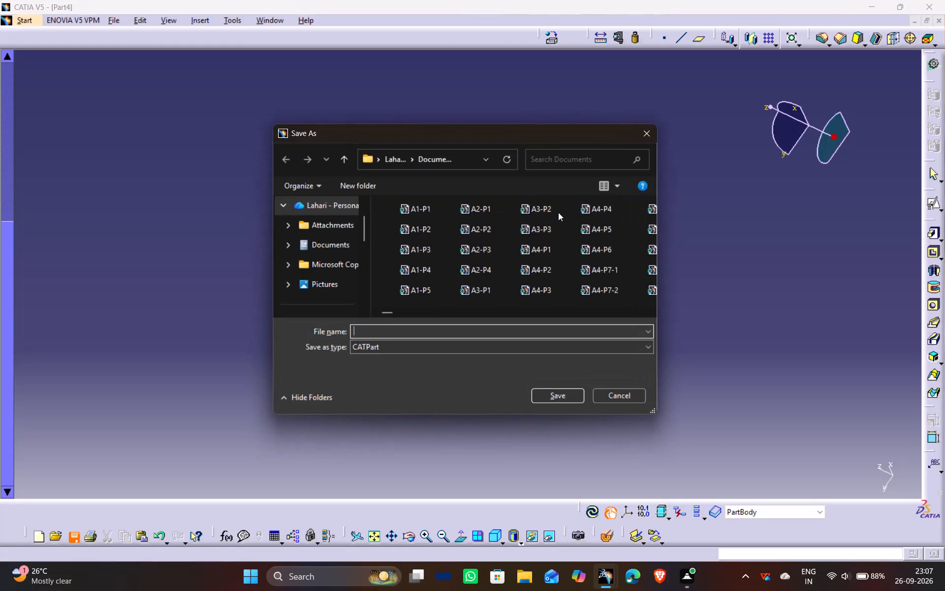
pyautogui.hotkey('shift', 'a')
pyautogui.press('1')
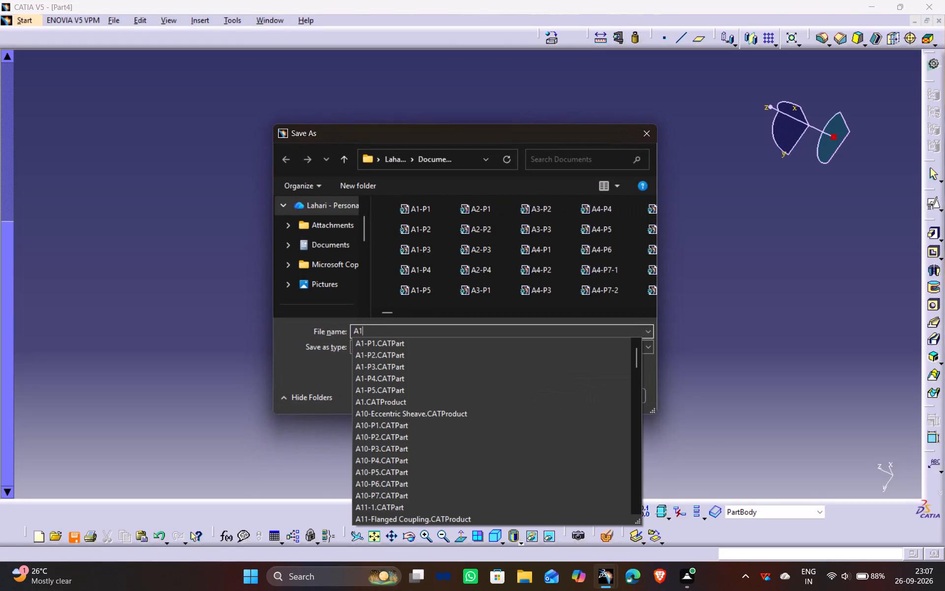
pyautogui.press('8')
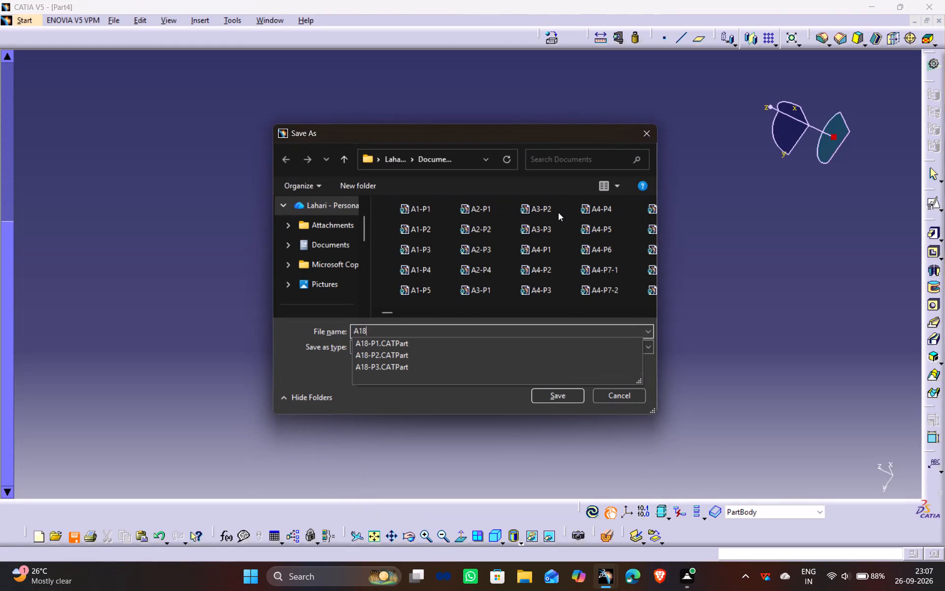
pyautogui.press('=')
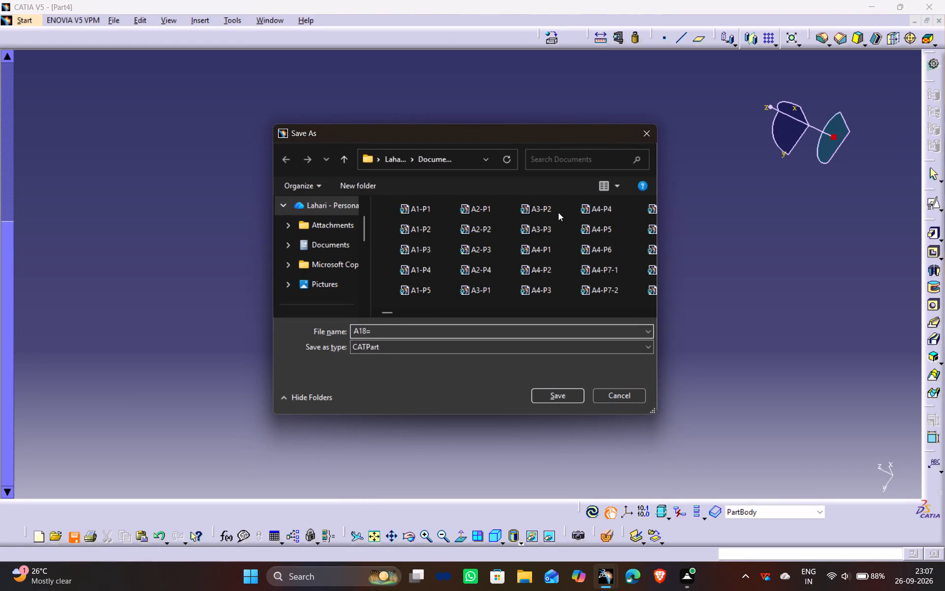
pyautogui.press('BackSpace')
pyautogui.press('-')
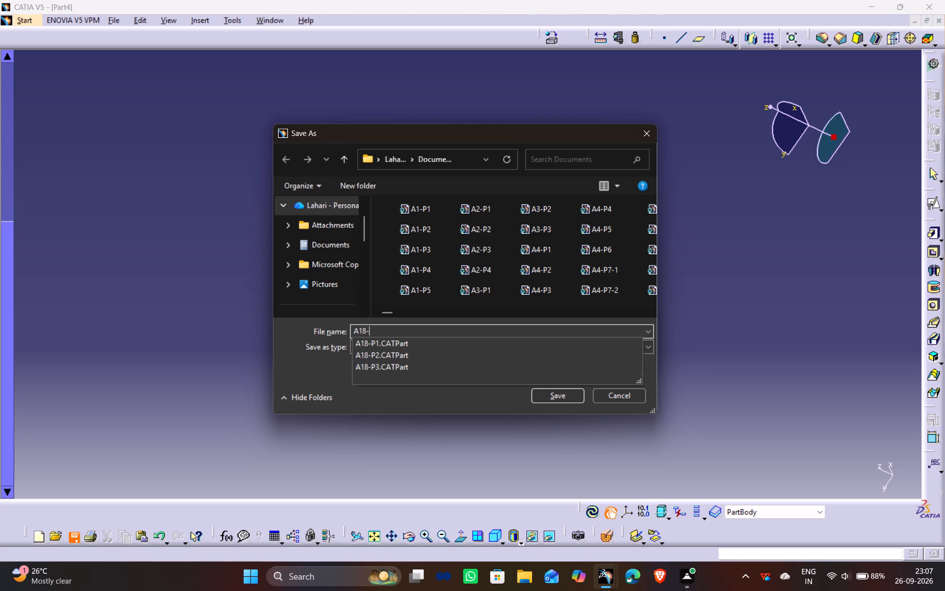
pyautogui.hotkey('shift', 'p')
pyautogui.press('4')
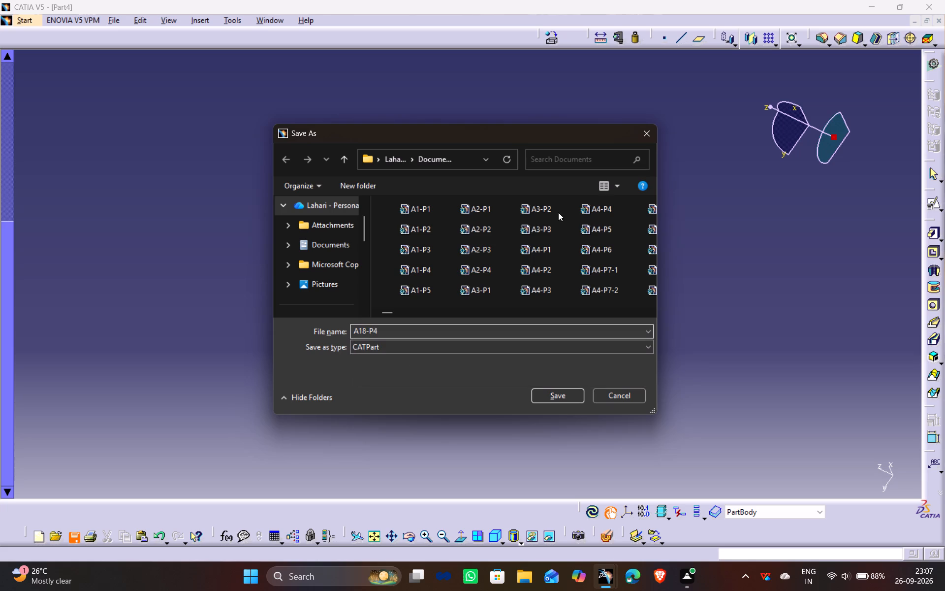
pyautogui.press('Return')
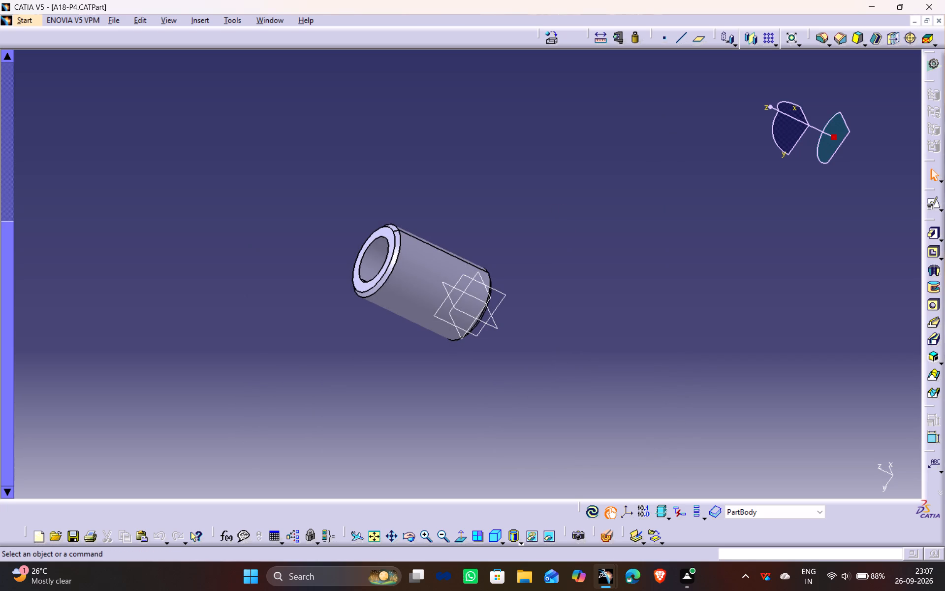
pyautogui.click(304, 275)
# Start a new, empty product in the Assembly Design workbench.
pyautogui.click(20, 17)
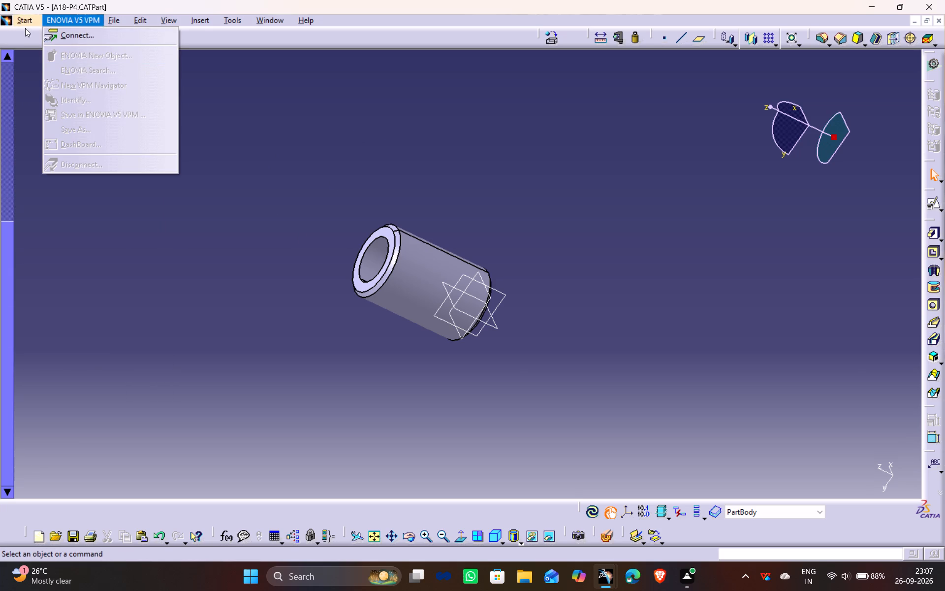
pyautogui.click(24, 23)
pyautogui.click(27, 17)
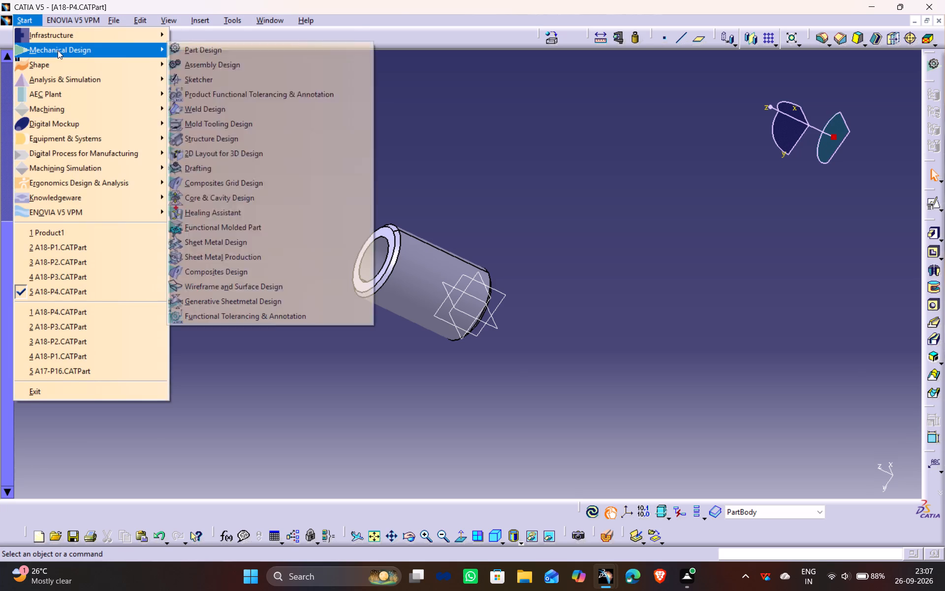
pyautogui.click(219, 63)
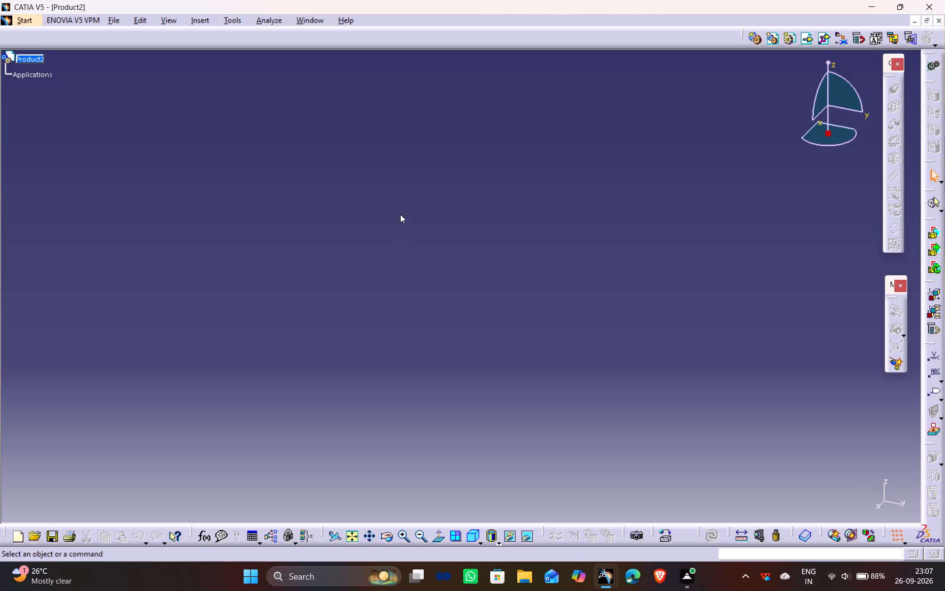
pyautogui.moveTo(413, 188); pyautogui.dragTo(411, 212, button='middle')
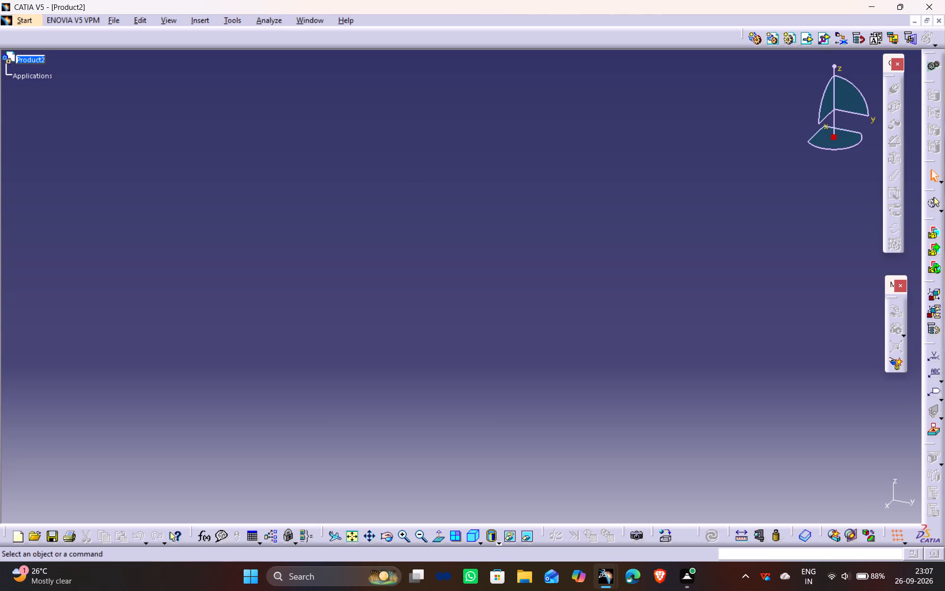
pyautogui.keyDown('ctrl'); pyautogui.scroll(1, 74, 172); pyautogui.keyUp('ctrl')
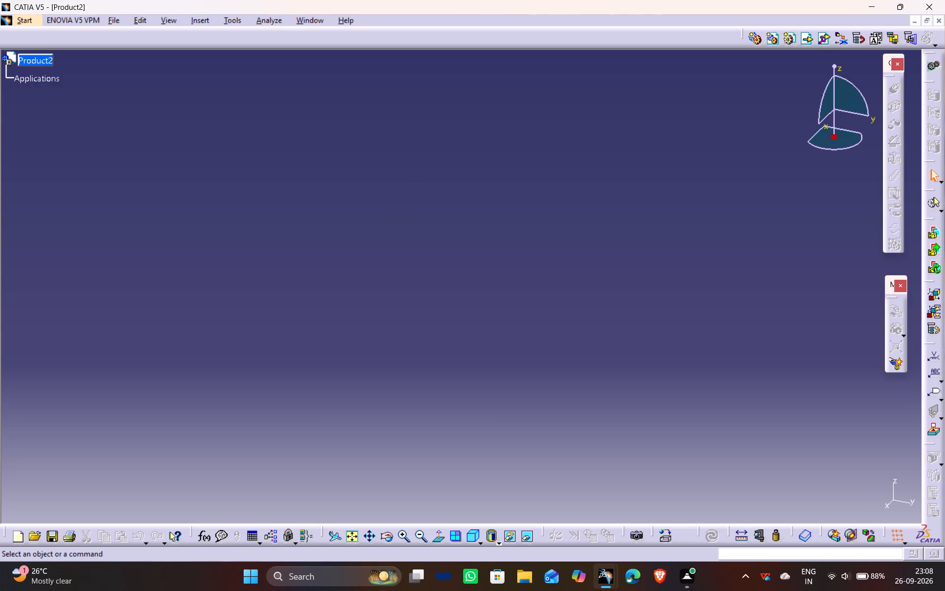
pyautogui.keyDown('ctrl'); pyautogui.scroll(1, 74, 172); pyautogui.keyUp('ctrl')
# Insert the existing component A18-P1, the plate with five holes, into Product2.
pyautogui.click(298, 147)
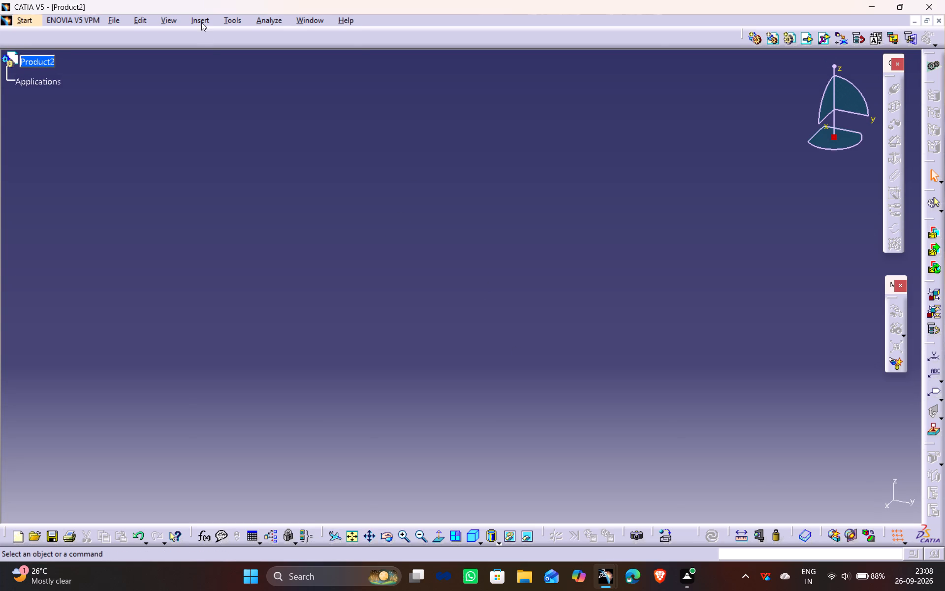
pyautogui.click(201, 22)
pyautogui.click(229, 241)
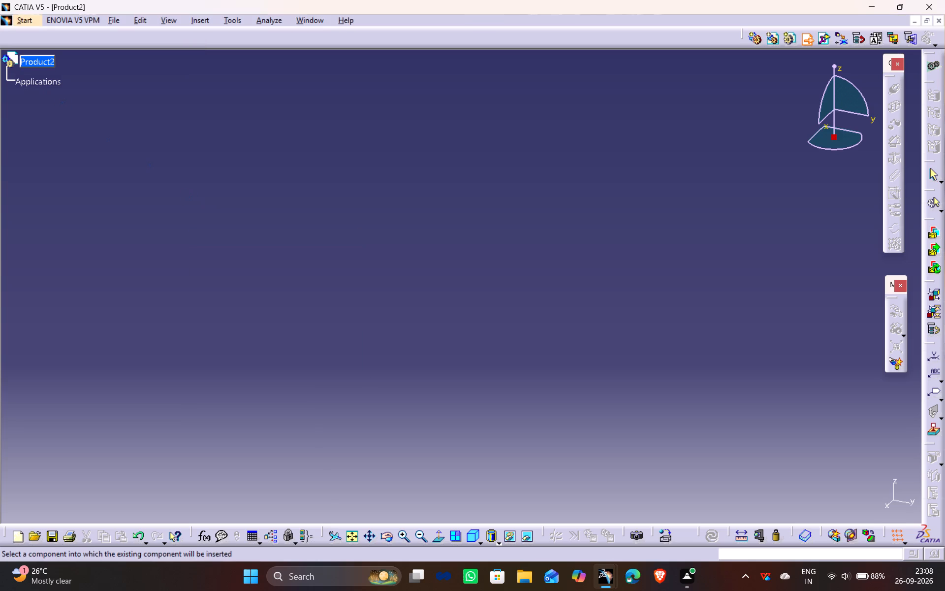
pyautogui.click(34, 61)
pyautogui.scroll(-7, 443, 292)
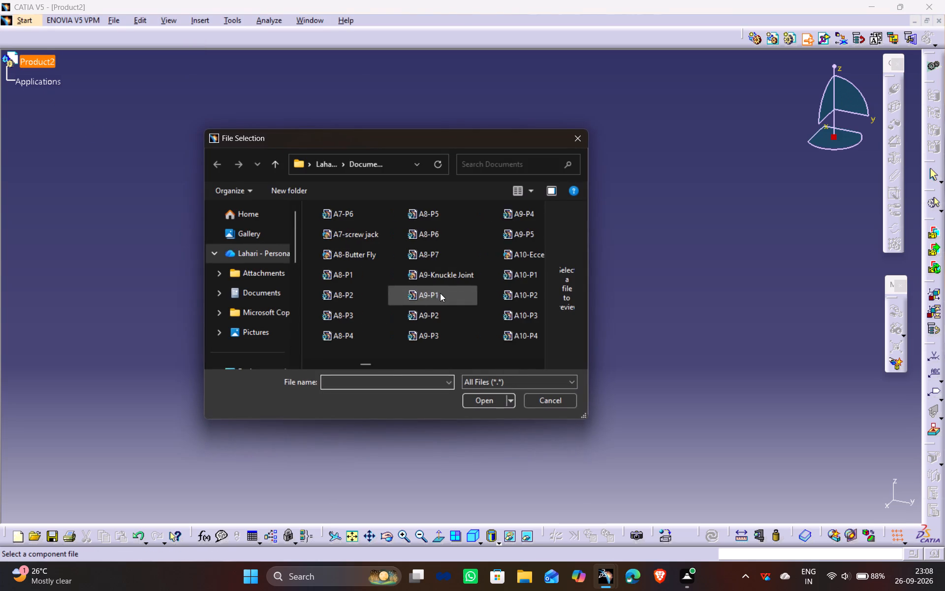
pyautogui.scroll(-10, 439, 291)
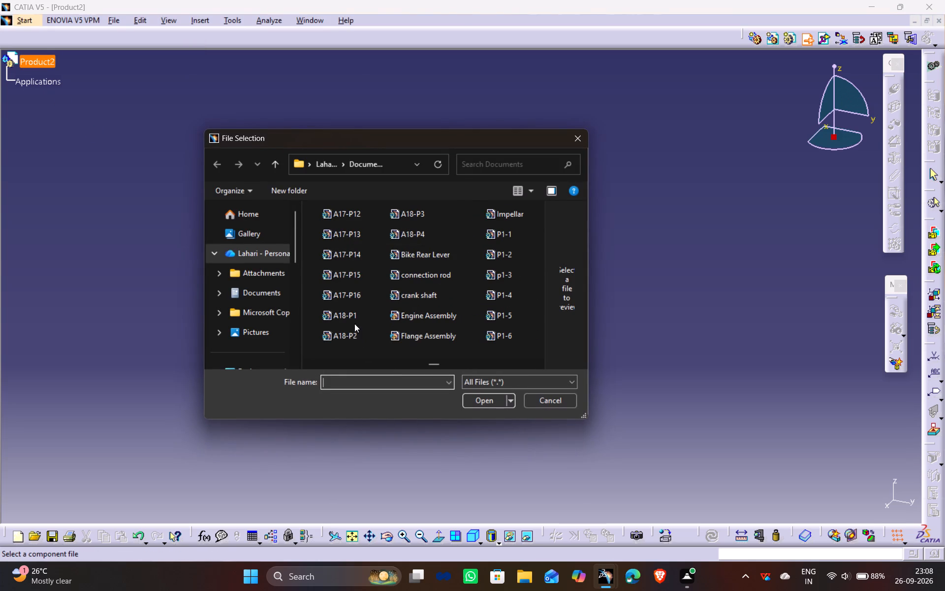
pyautogui.click(354, 317)
pyautogui.click(492, 404)
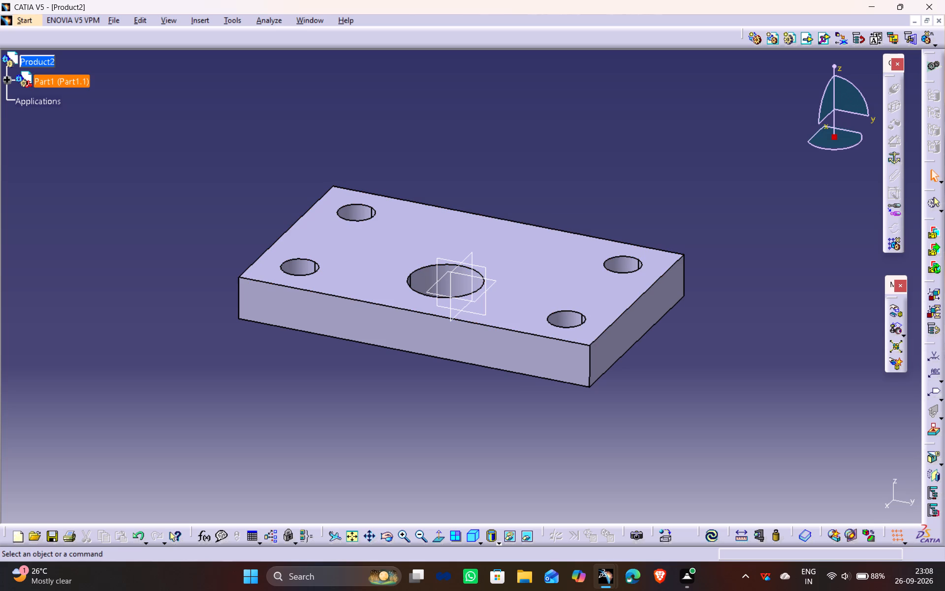
# Insert the existing component A18-P3, the long cylindrical pin, into Product2.
pyautogui.moveTo(482, 146); pyautogui.dragTo(457, 210, button='middle')
pyautogui.keyDown('ctrl'); pyautogui.moveTo(450, 128); pyautogui.dragTo(448, 154, button='middle'); pyautogui.keyUp('ctrl')
pyautogui.moveTo(444, 166); pyautogui.dragTo(431, 171, button='middle')
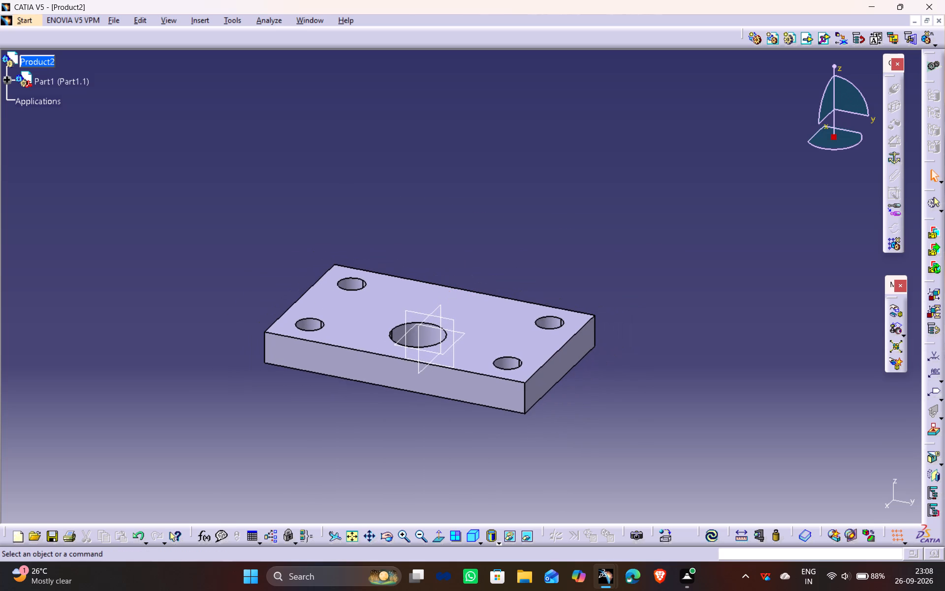
pyautogui.click(195, 21)
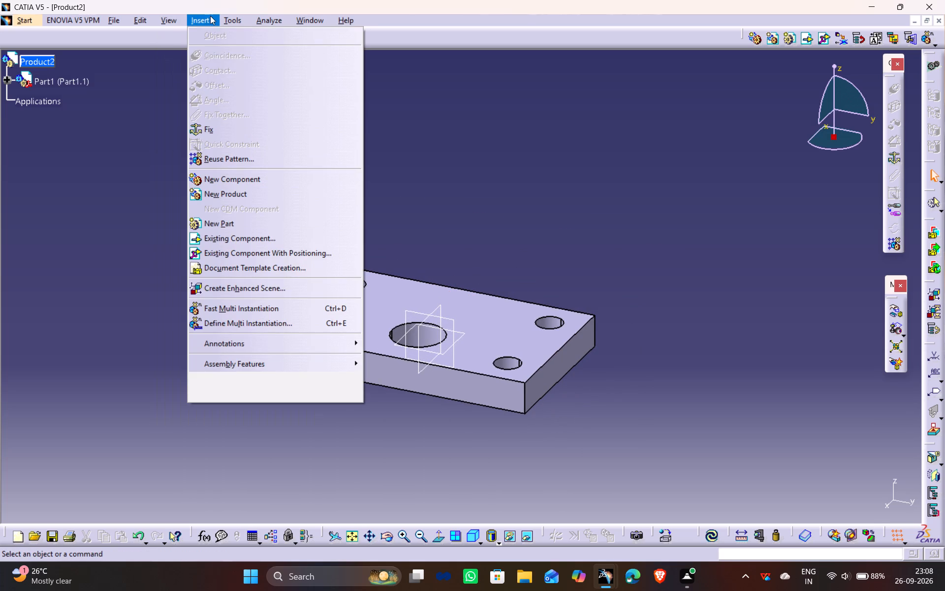
pyautogui.click(234, 243)
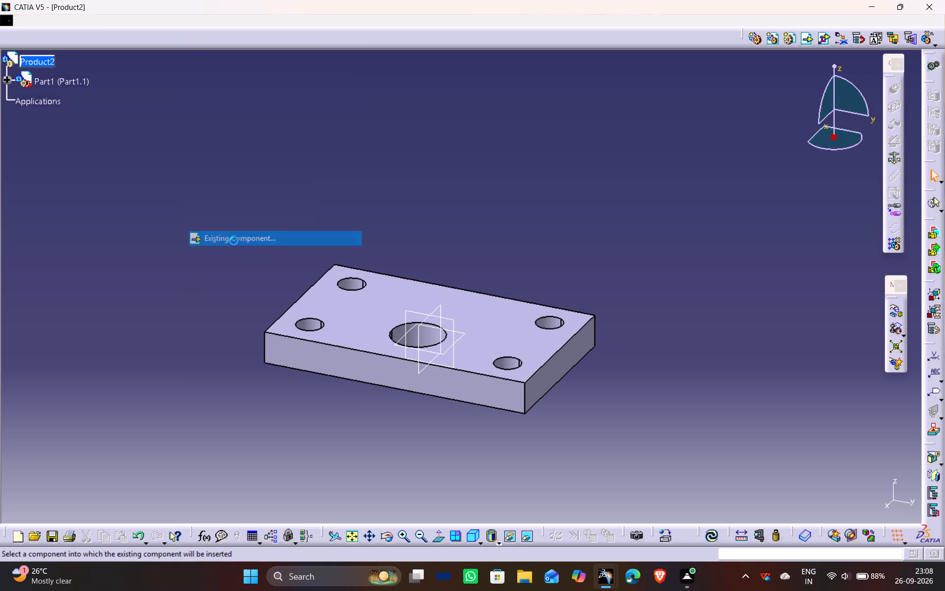
pyautogui.click(43, 58)
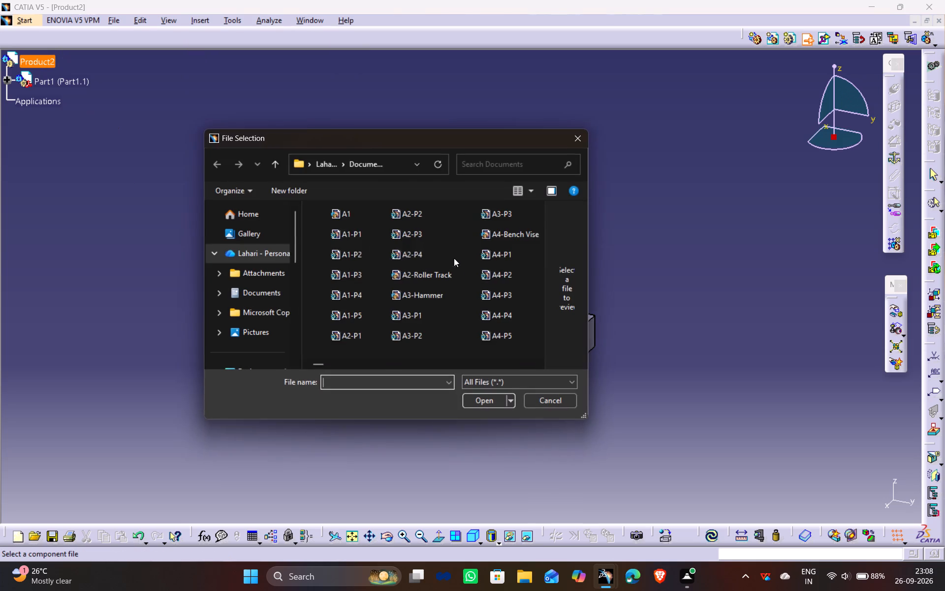
pyautogui.scroll(-10, 452, 255)
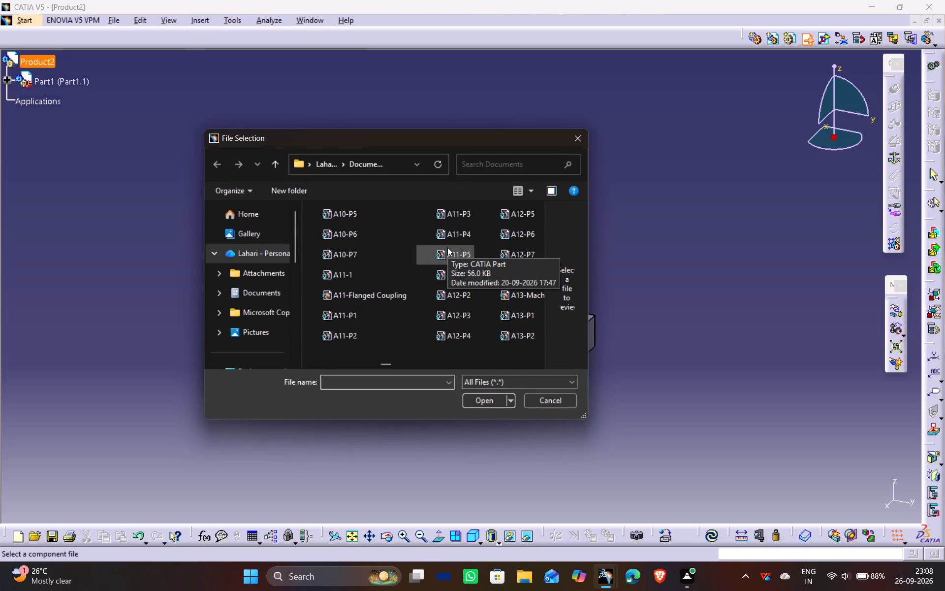
pyautogui.scroll(-3, 447, 247)
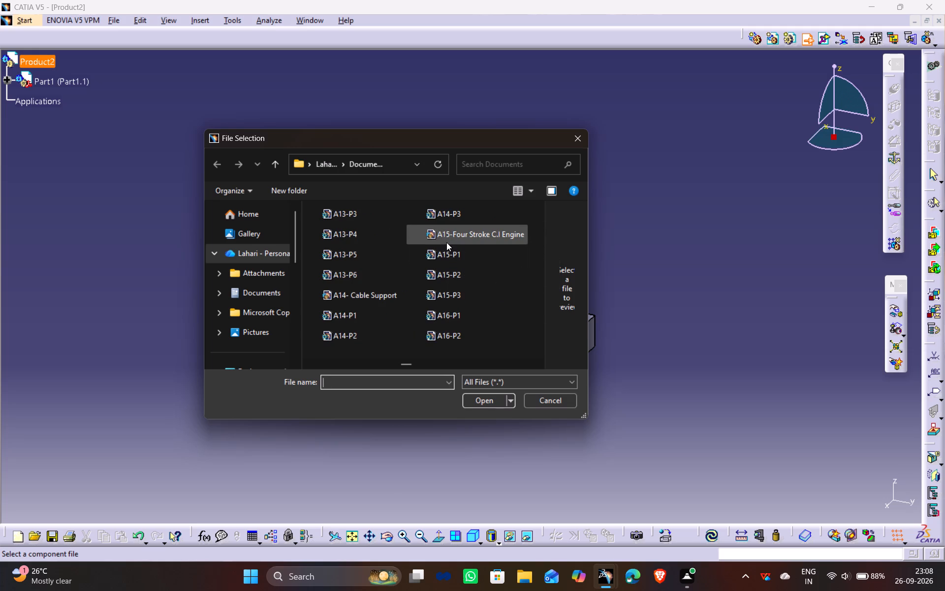
pyautogui.scroll(-3, 446, 242)
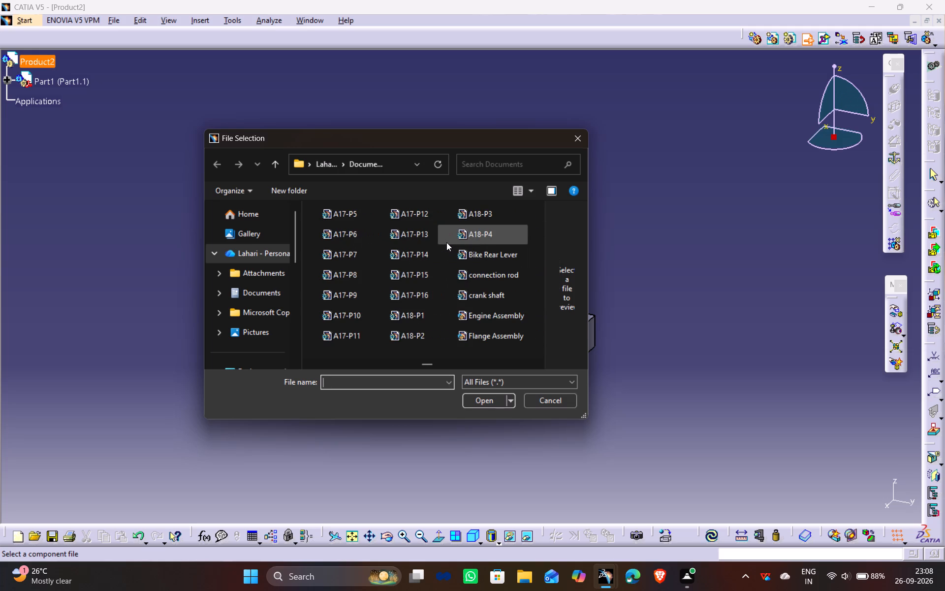
pyautogui.click(488, 215)
pyautogui.click(478, 401)
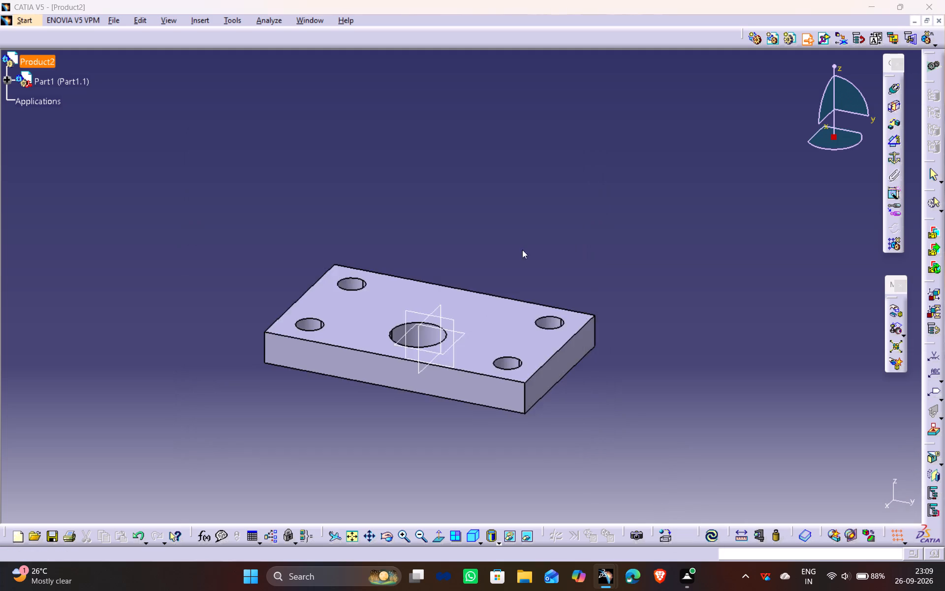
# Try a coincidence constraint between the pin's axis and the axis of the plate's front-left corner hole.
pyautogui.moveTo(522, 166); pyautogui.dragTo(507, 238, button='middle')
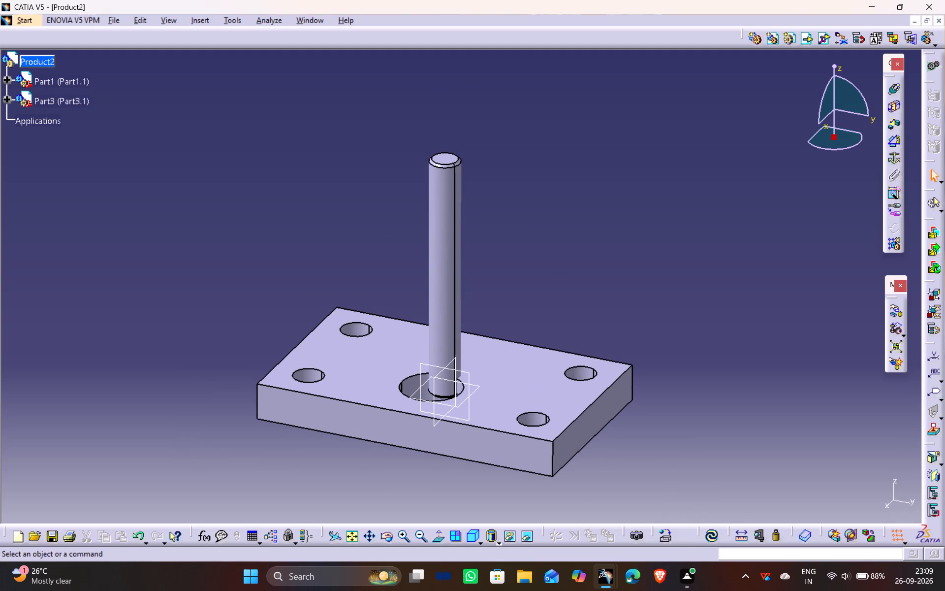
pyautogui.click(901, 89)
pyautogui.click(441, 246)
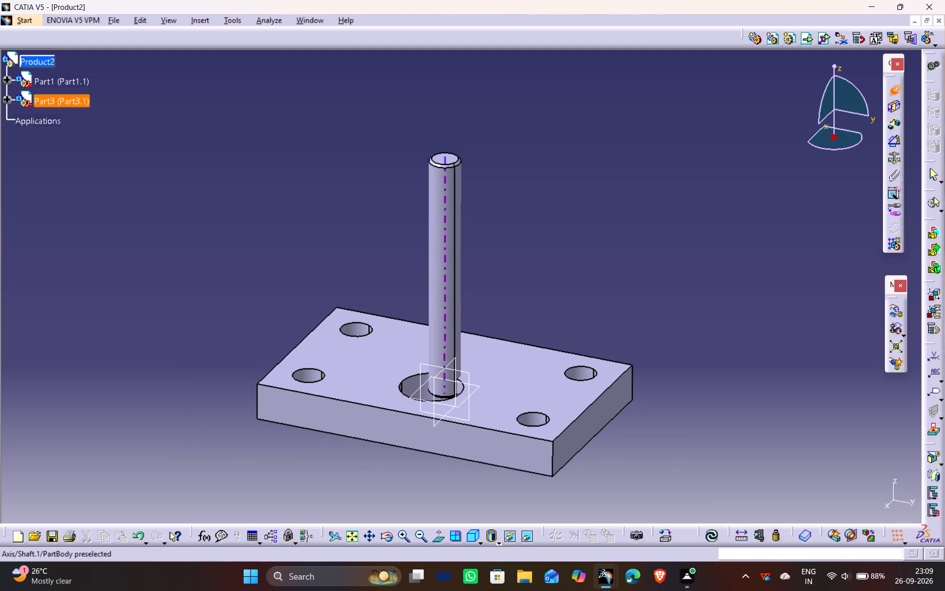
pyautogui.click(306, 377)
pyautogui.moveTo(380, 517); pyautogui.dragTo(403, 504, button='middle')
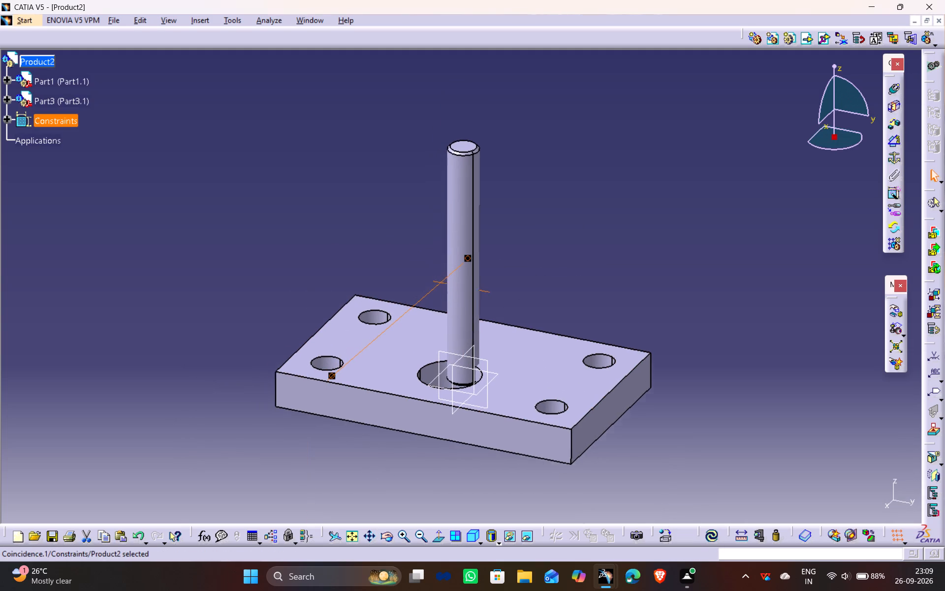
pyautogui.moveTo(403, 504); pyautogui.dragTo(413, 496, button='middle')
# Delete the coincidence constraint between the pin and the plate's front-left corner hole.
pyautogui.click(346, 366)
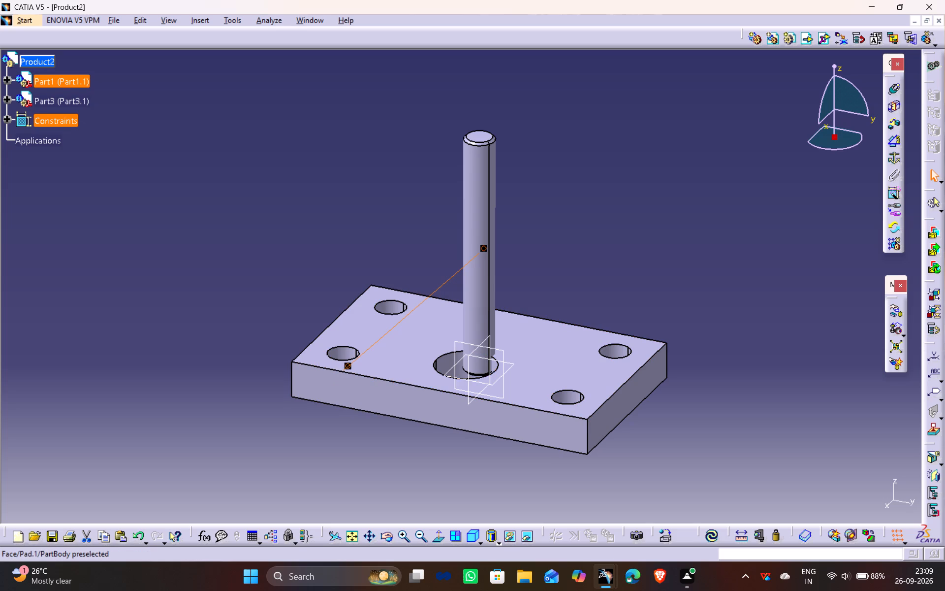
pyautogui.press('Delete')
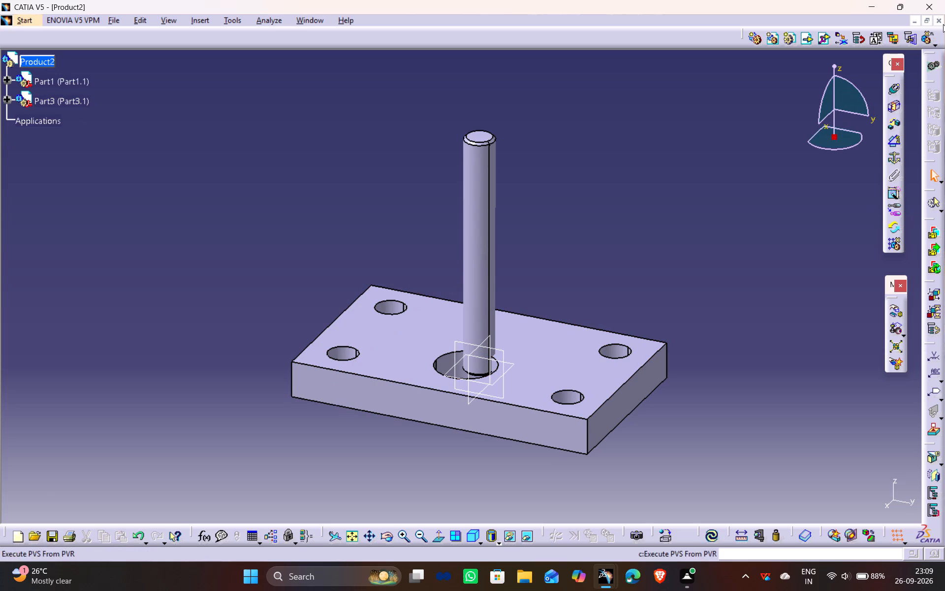
# Add a coincidence constraint between the pin's axis and the axis of the plate's rear-left corner hole.
pyautogui.click(895, 90)
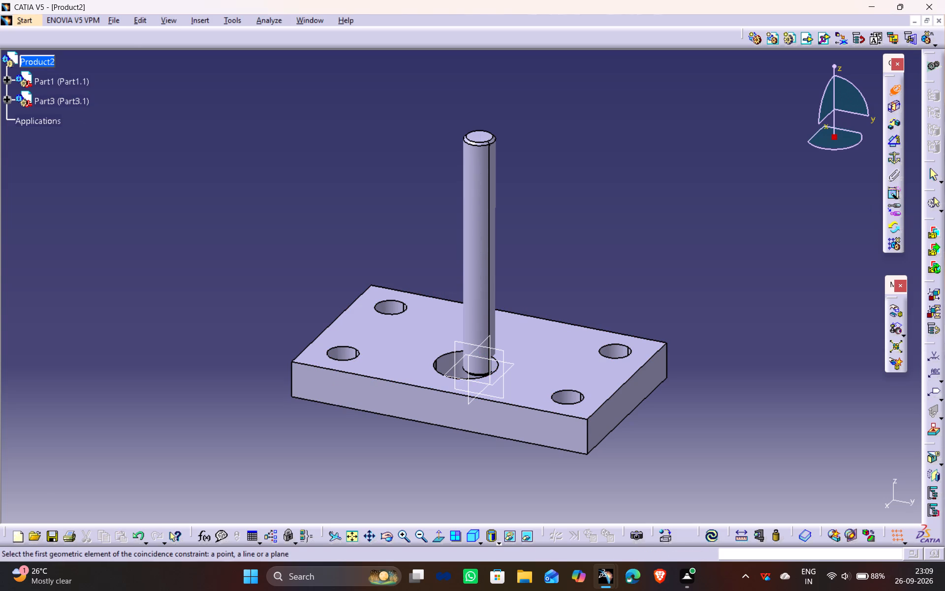
pyautogui.click(484, 258)
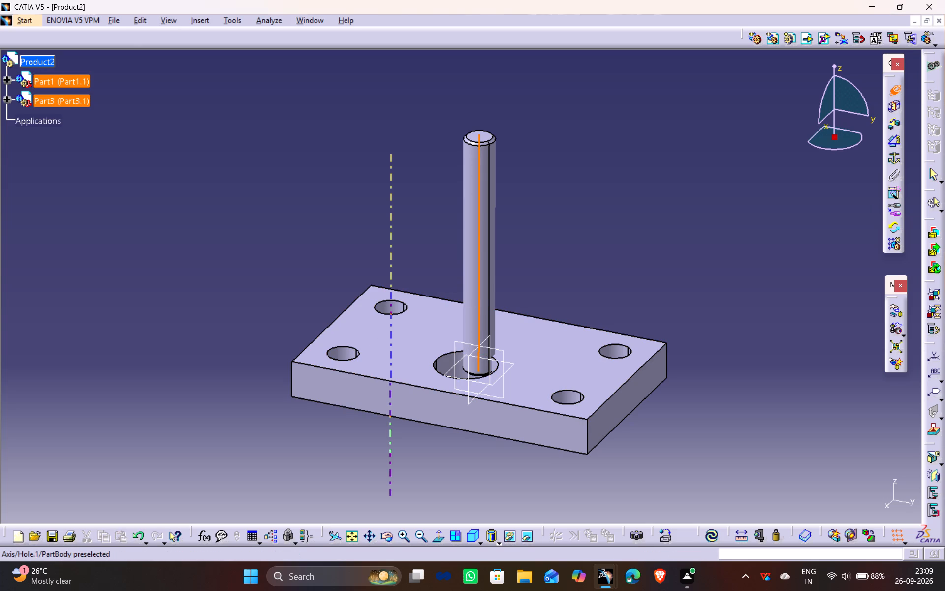
pyautogui.click(393, 306)
pyautogui.moveTo(576, 204); pyautogui.dragTo(574, 248, button='middle')
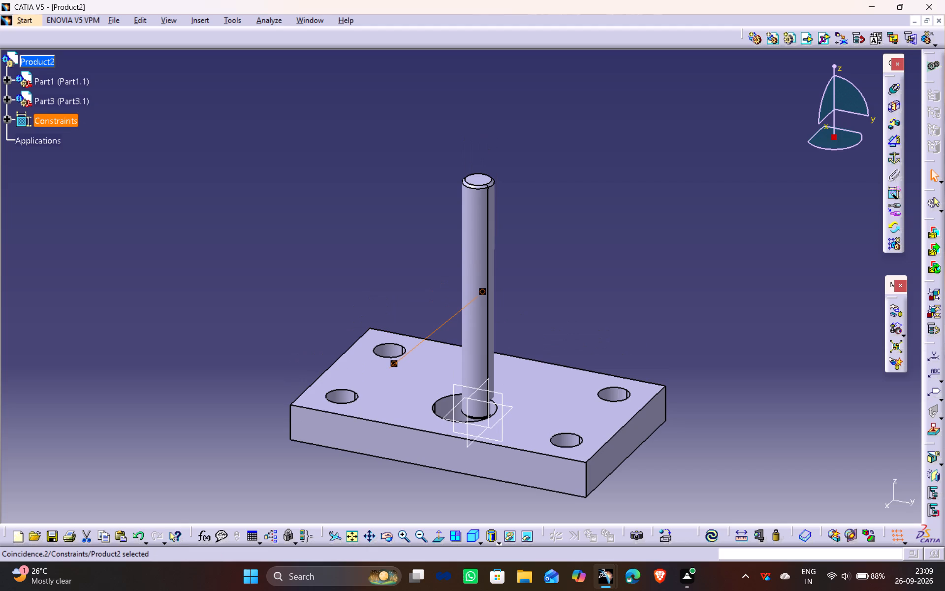
# Update the assembly to apply the coincidence constraint between the pin and the plate's rear-left corner hole.
pyautogui.click(714, 534)
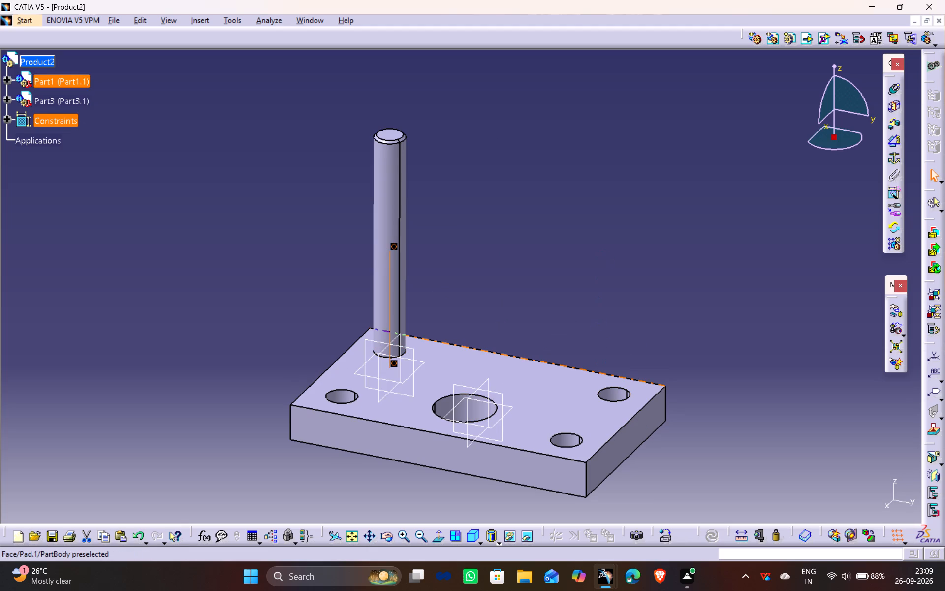
# Add a 0 mm offset constraint between the plate's underside and the pin's bottom face, and update the assembly.
pyautogui.moveTo(378, 466); pyautogui.dragTo(451, 241, button='middle')
pyautogui.moveTo(377, 466); pyautogui.dragTo(451, 241)
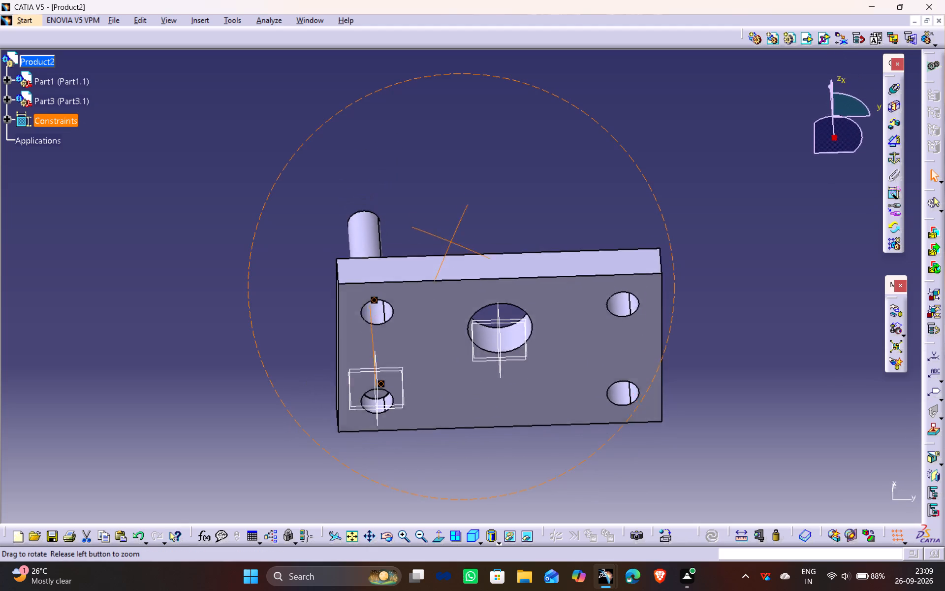
pyautogui.moveTo(451, 241); pyautogui.dragTo(454, 142)
pyautogui.moveTo(451, 241); pyautogui.dragTo(454, 142, button='middle')
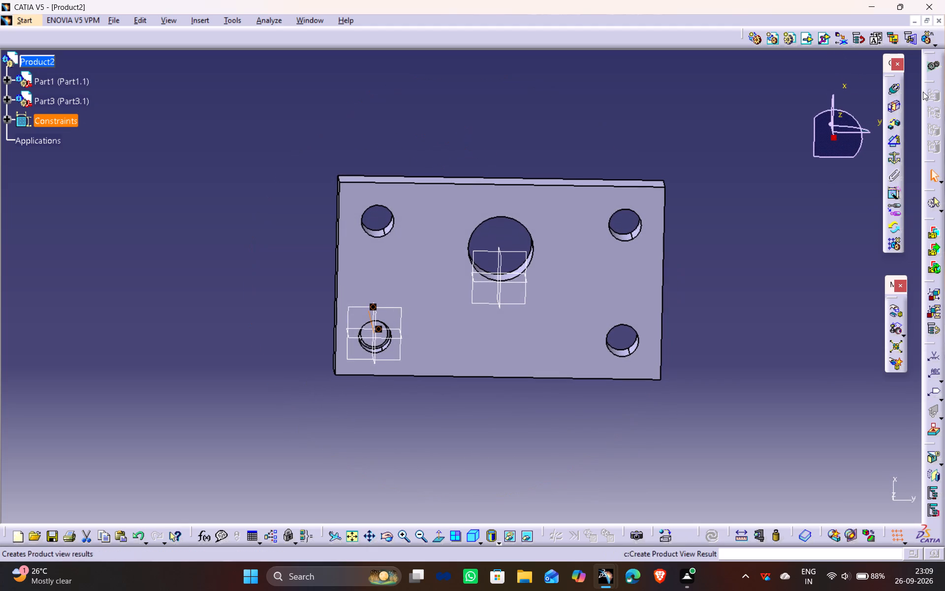
pyautogui.click(894, 125)
pyautogui.click(471, 307)
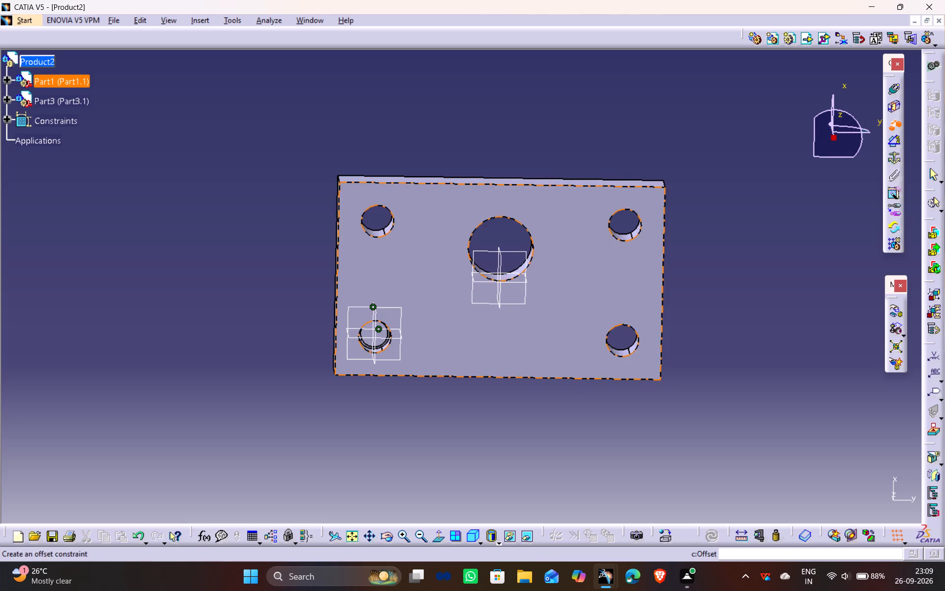
pyautogui.click(379, 342)
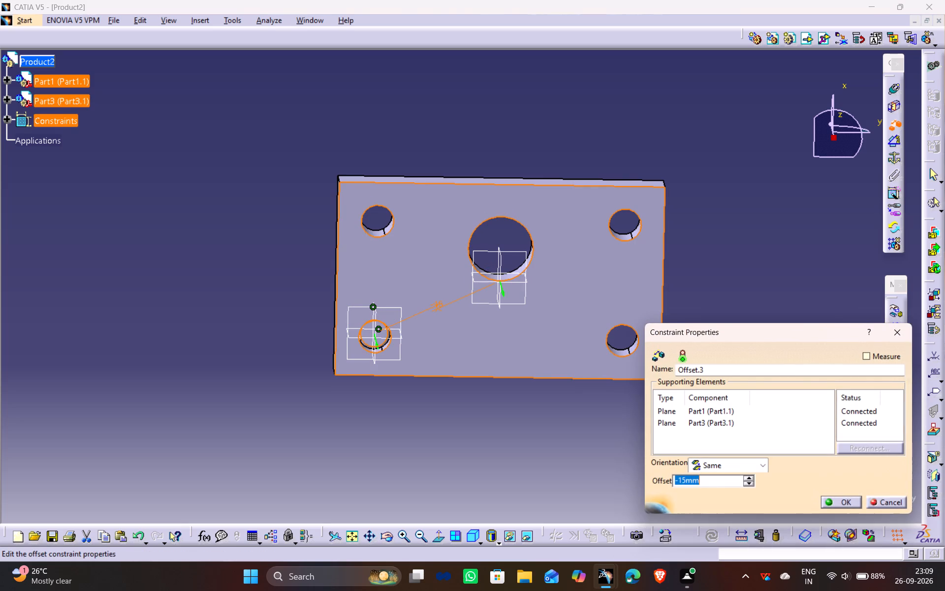
pyautogui.press('0')
pyautogui.press('Return')
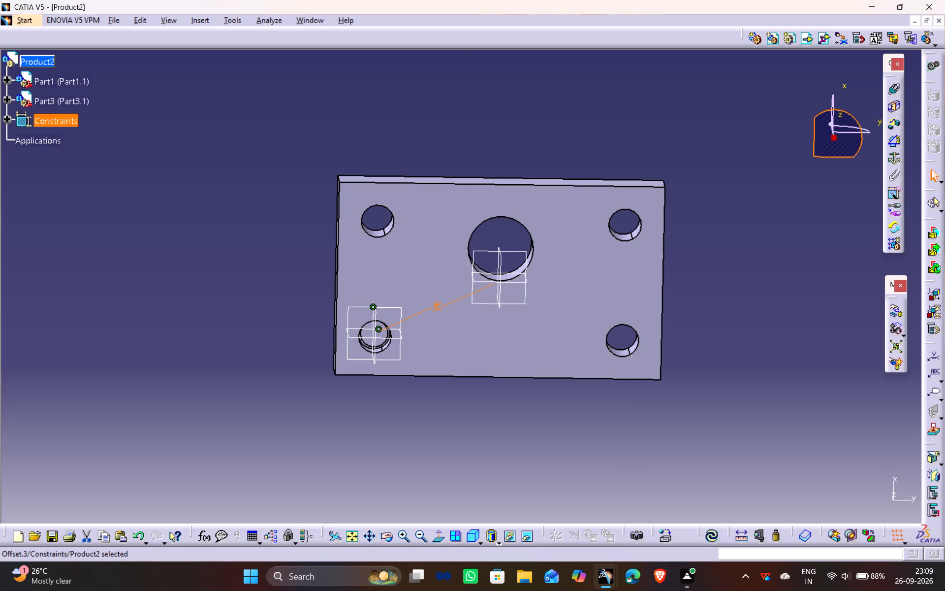
pyautogui.click(702, 532)
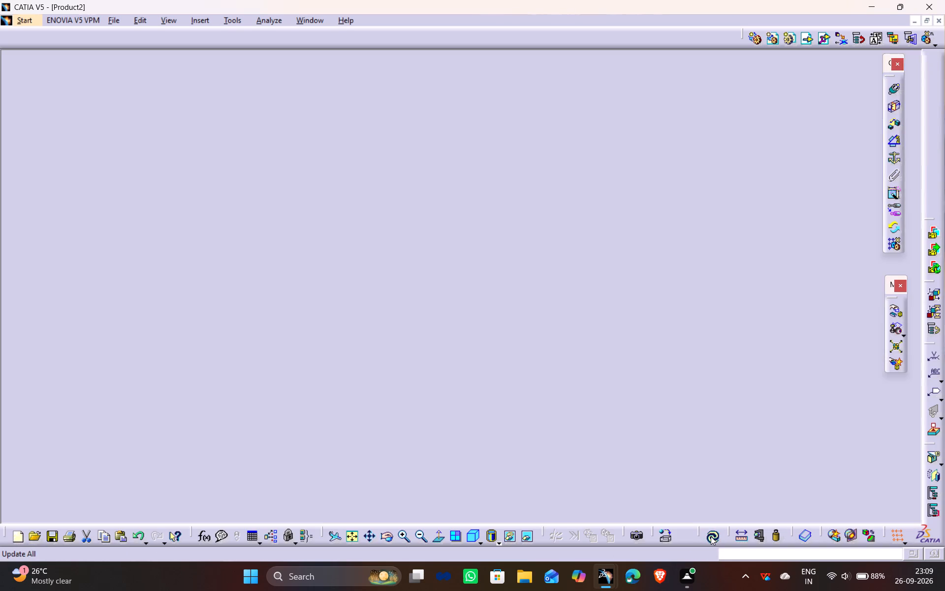
pyautogui.click(711, 536)
# Reuse the plate's rectangular hole pattern to instantiate the Part3 pin in all four corner holes, re-using the original component.
pyautogui.moveTo(442, 110); pyautogui.dragTo(431, 163, button='middle')
pyautogui.moveTo(442, 109); pyautogui.dragTo(431, 163)
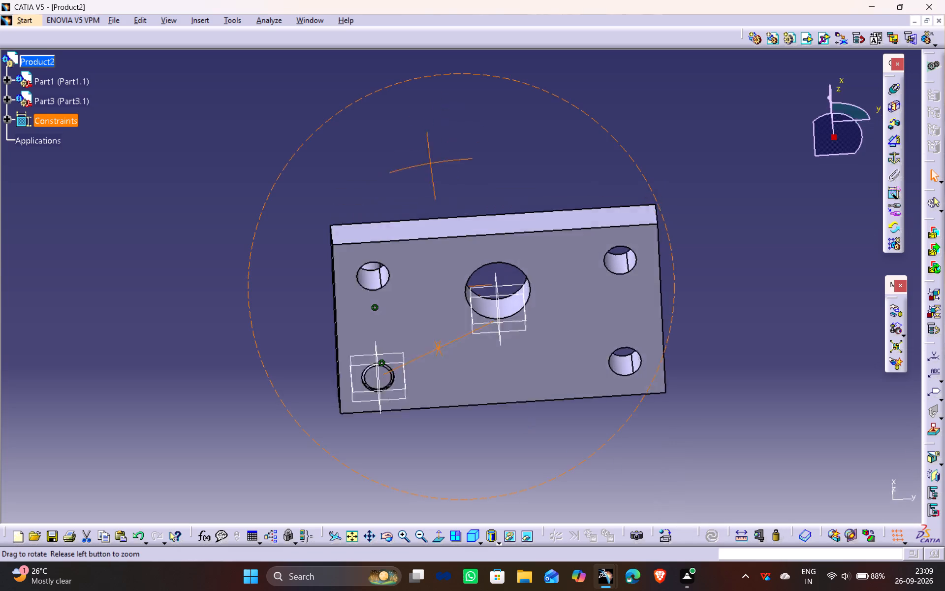
pyautogui.moveTo(431, 163); pyautogui.dragTo(485, 355, button='middle')
pyautogui.moveTo(431, 163); pyautogui.dragTo(485, 355)
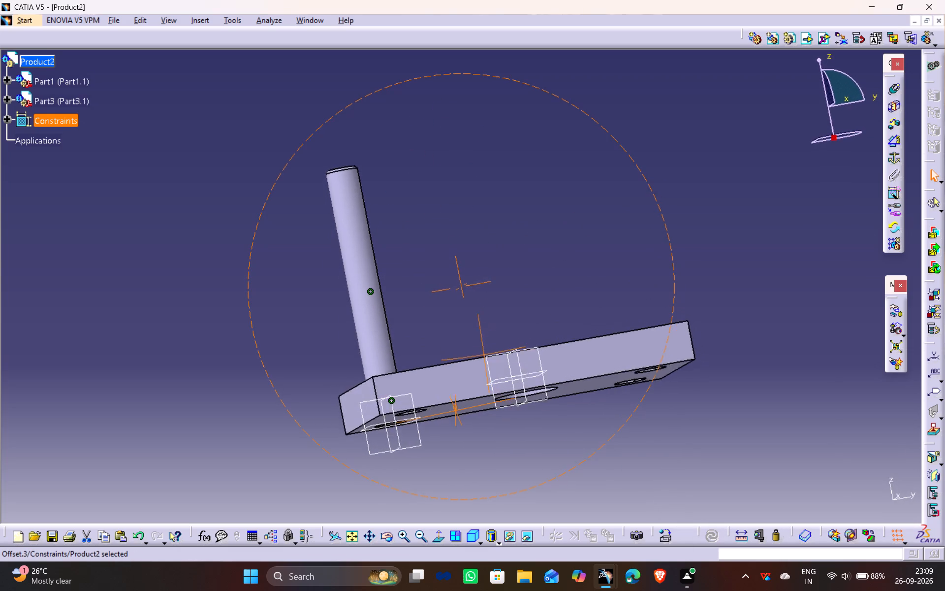
pyautogui.moveTo(485, 355); pyautogui.dragTo(435, 404, button='middle')
pyautogui.moveTo(485, 355); pyautogui.dragTo(435, 404)
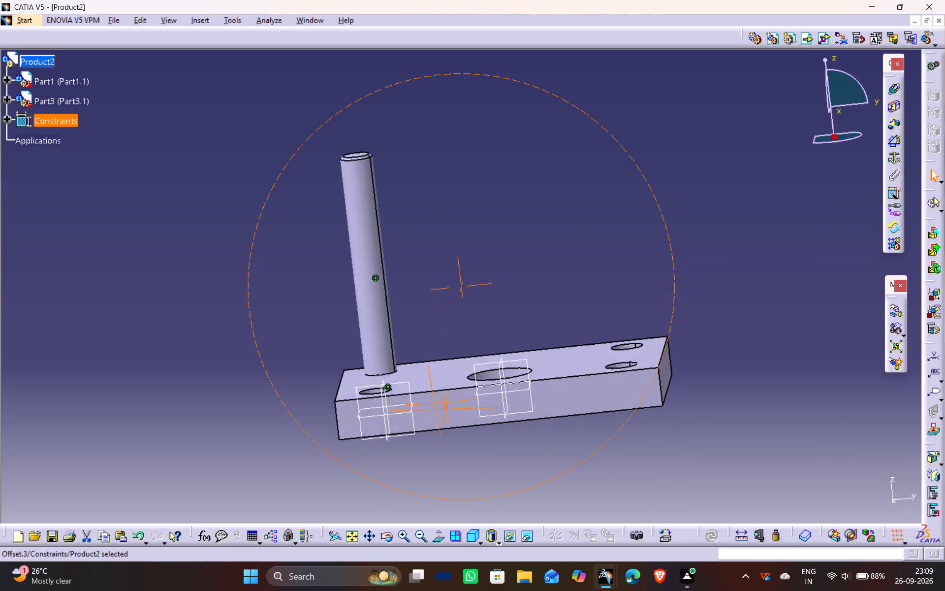
pyautogui.moveTo(435, 404); pyautogui.dragTo(436, 410)
pyautogui.moveTo(435, 404); pyautogui.dragTo(435, 404, button='middle')
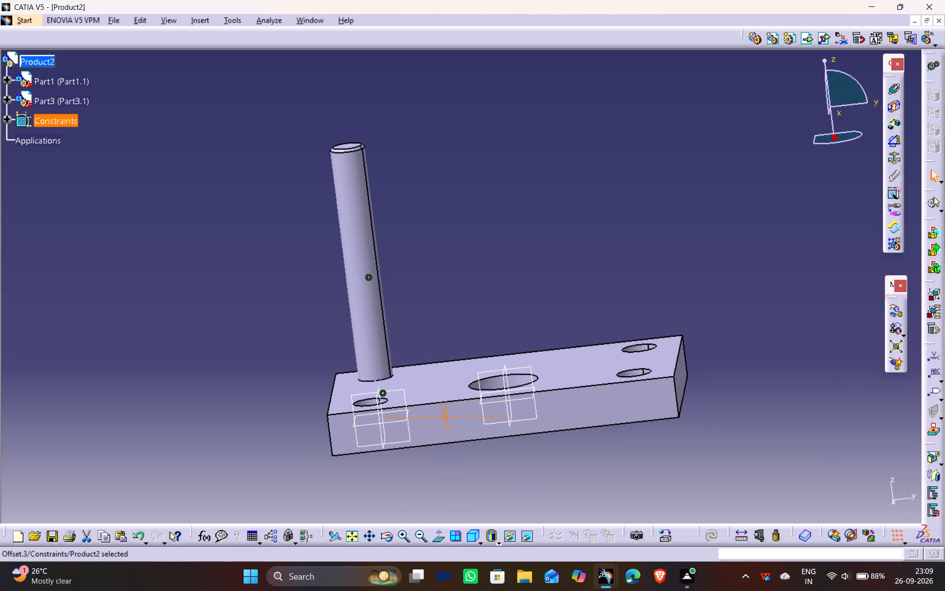
pyautogui.click(898, 239)
pyautogui.moveTo(621, 214); pyautogui.dragTo(602, 264, button='middle')
pyautogui.moveTo(620, 214); pyautogui.dragTo(605, 265)
pyautogui.scroll(-1, 620, 214)
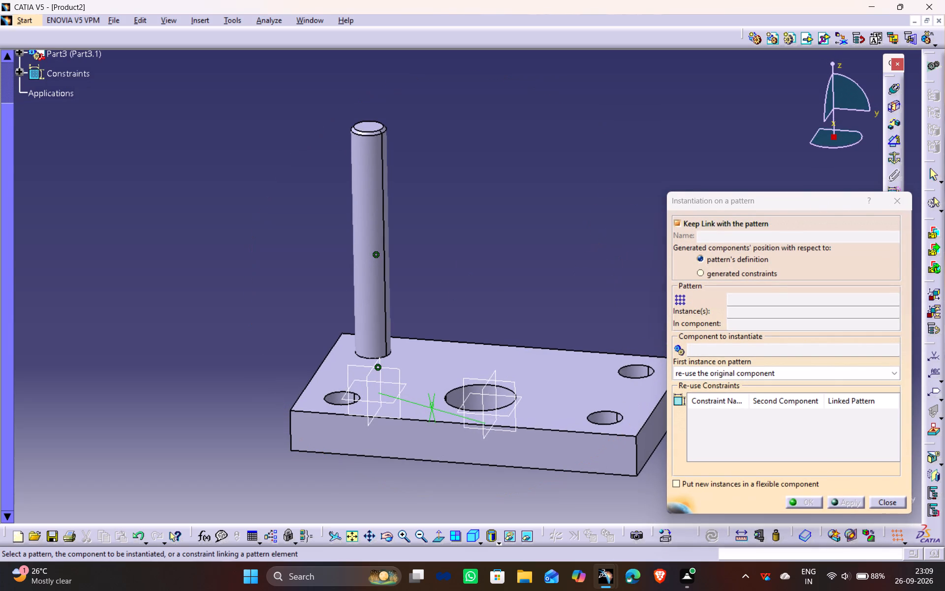
pyautogui.click(374, 281)
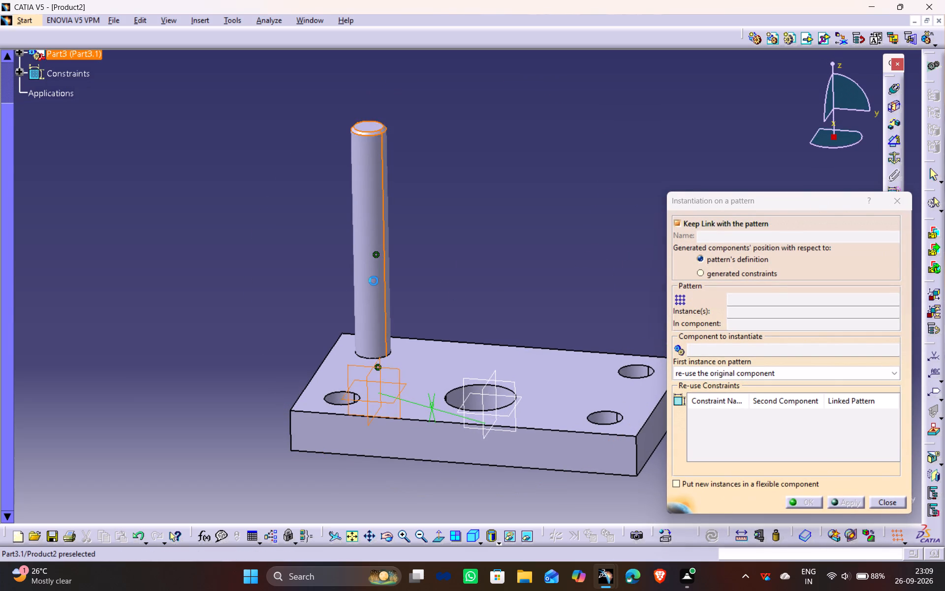
pyautogui.click(639, 372)
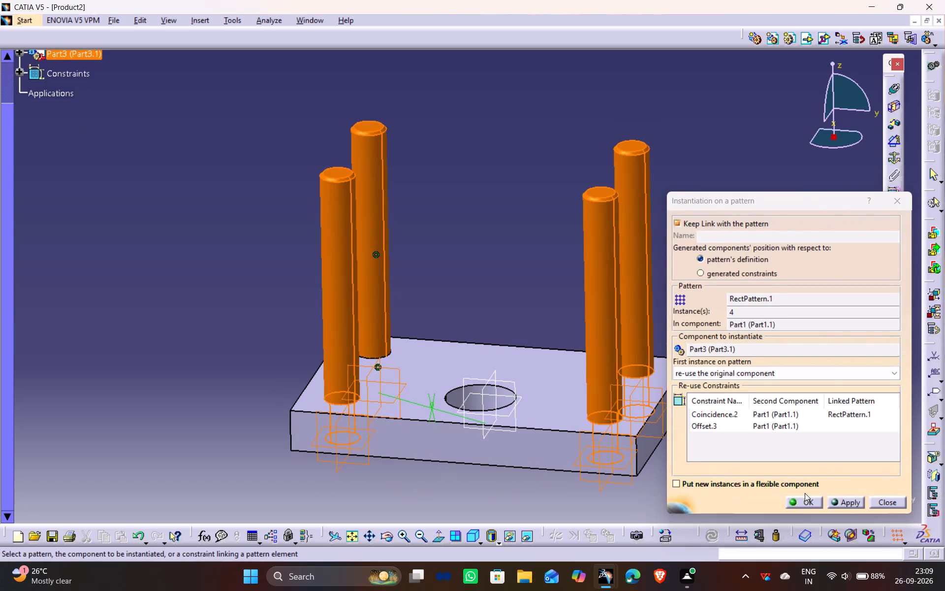
pyautogui.click(844, 505)
pyautogui.click(813, 500)
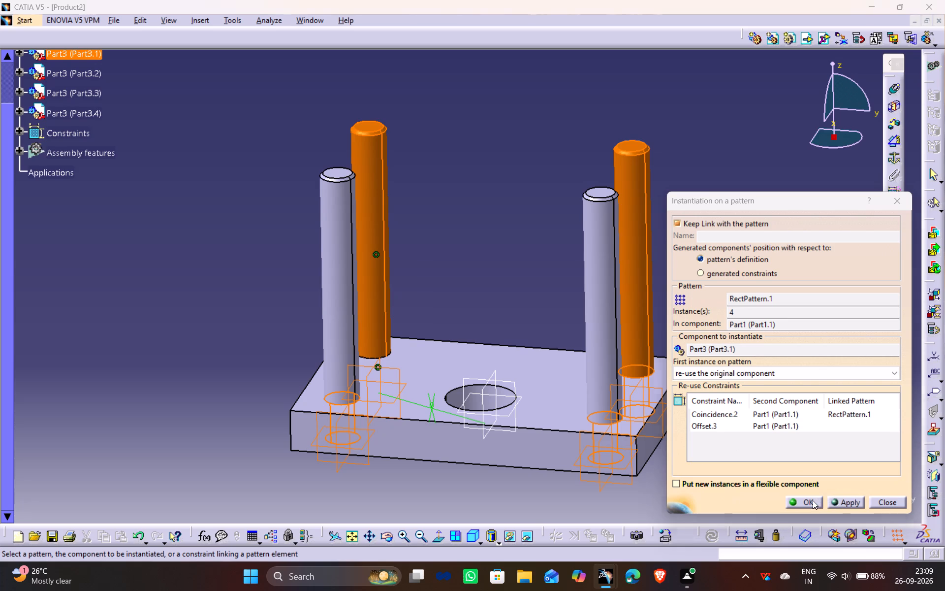
pyautogui.click(524, 221)
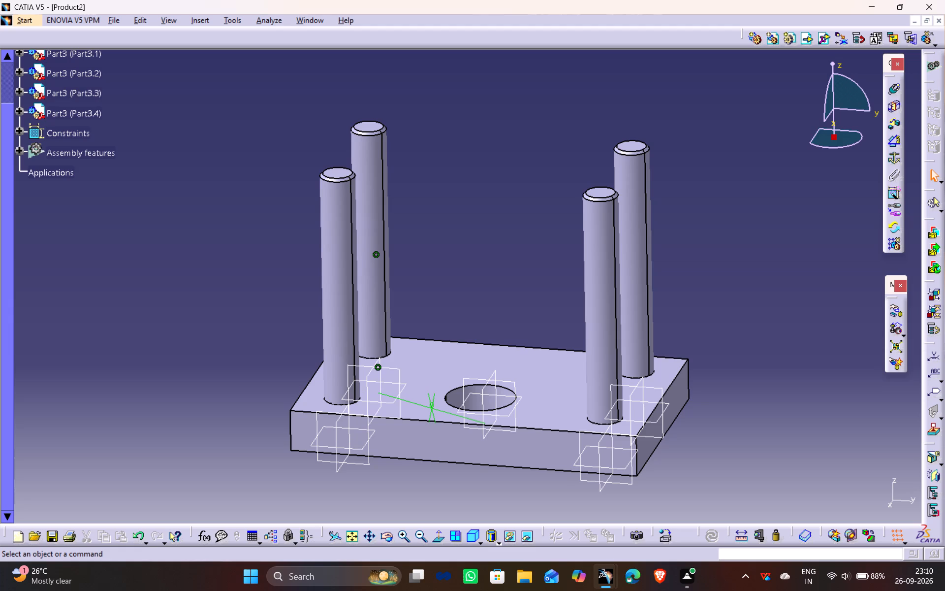
# Insert the existing component A18-P2, the plate with the central cylindrical punch, into Product2.
pyautogui.moveTo(479, 164); pyautogui.dragTo(466, 201, button='middle')
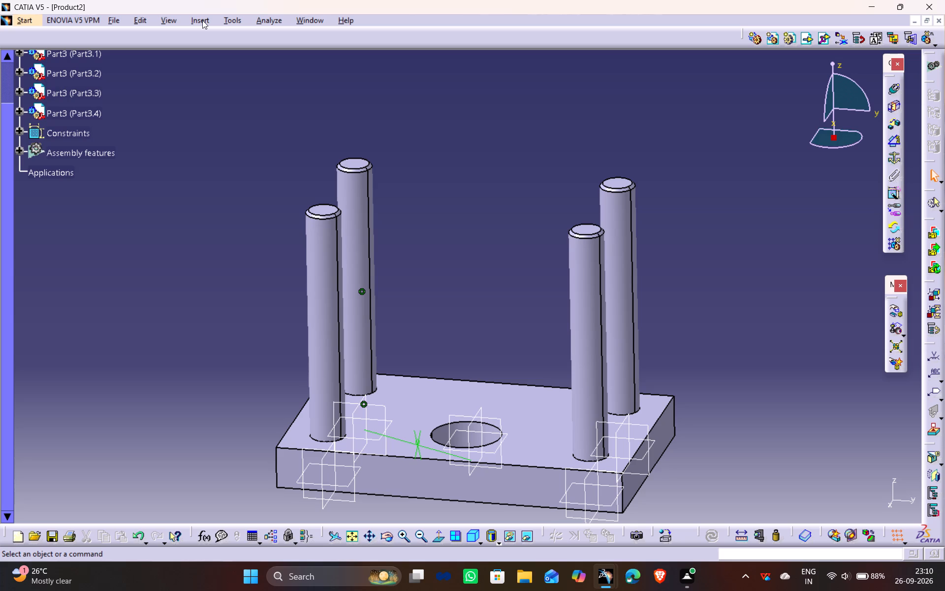
pyautogui.click(202, 20)
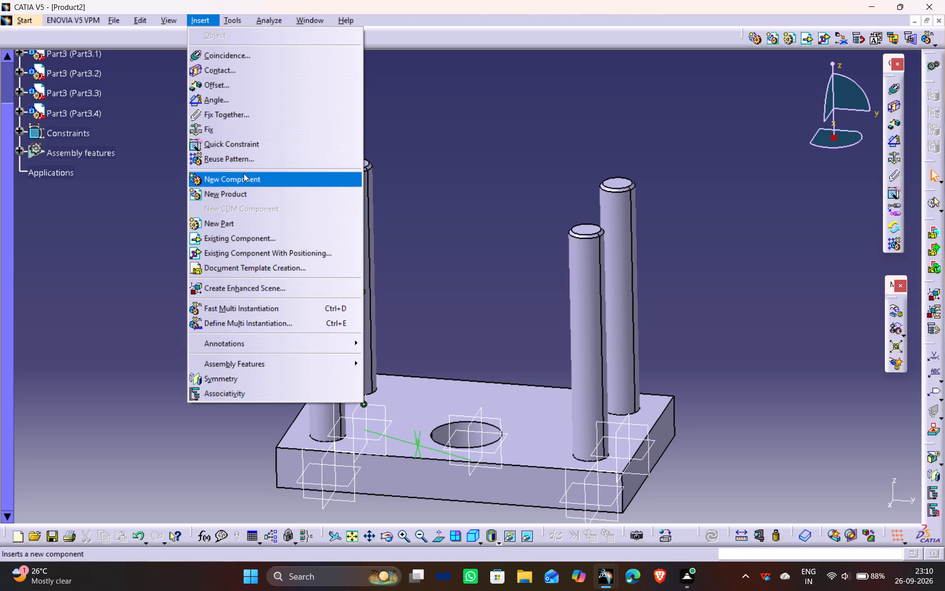
pyautogui.click(242, 242)
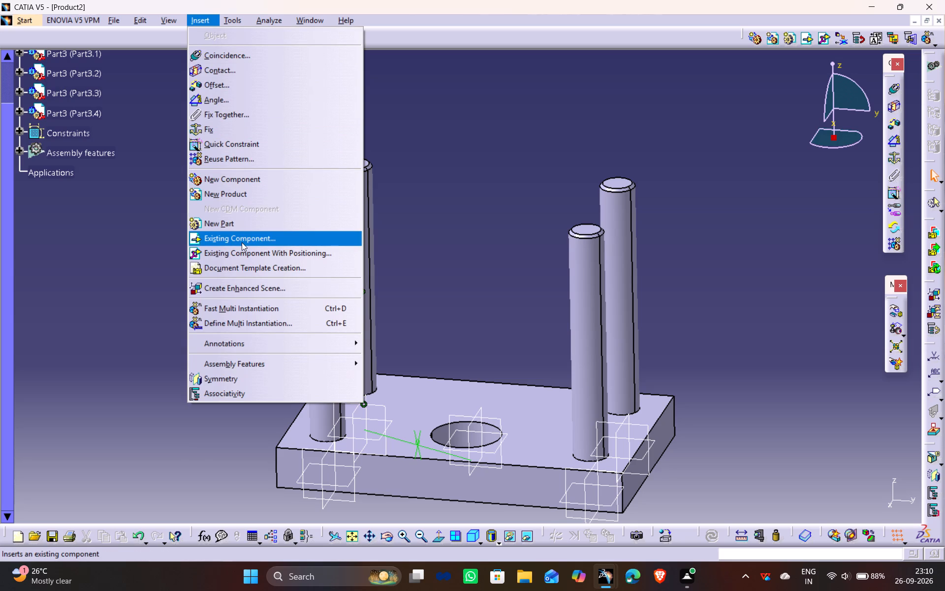
pyautogui.scroll(2, 65, 104)
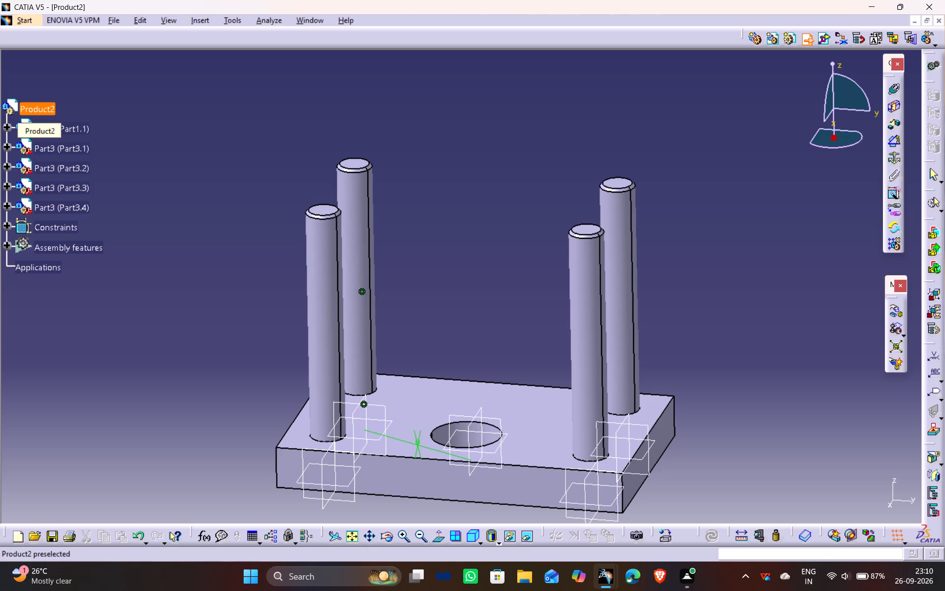
pyautogui.click(39, 110)
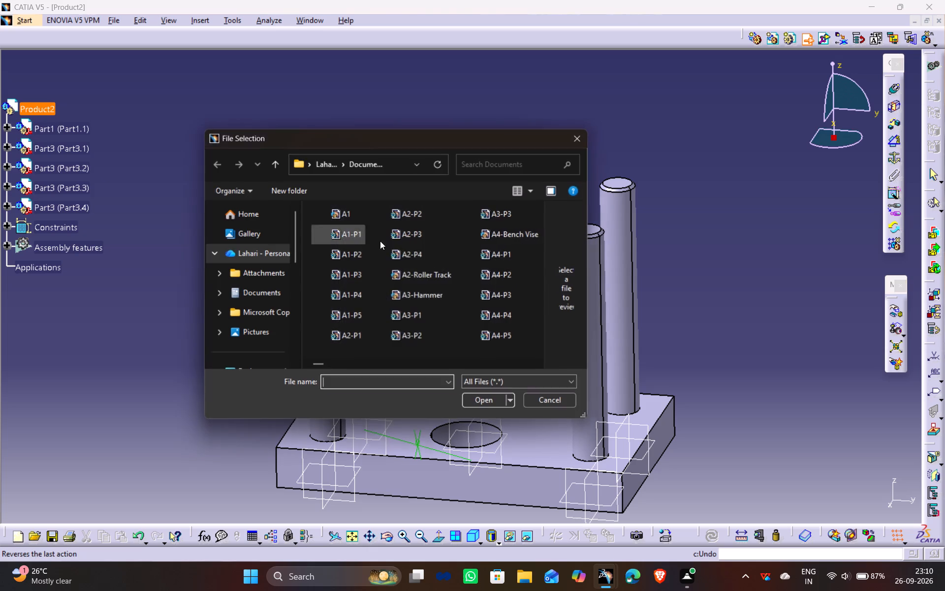
pyautogui.scroll(-17, 401, 262)
pyautogui.scroll(-8, 385, 270)
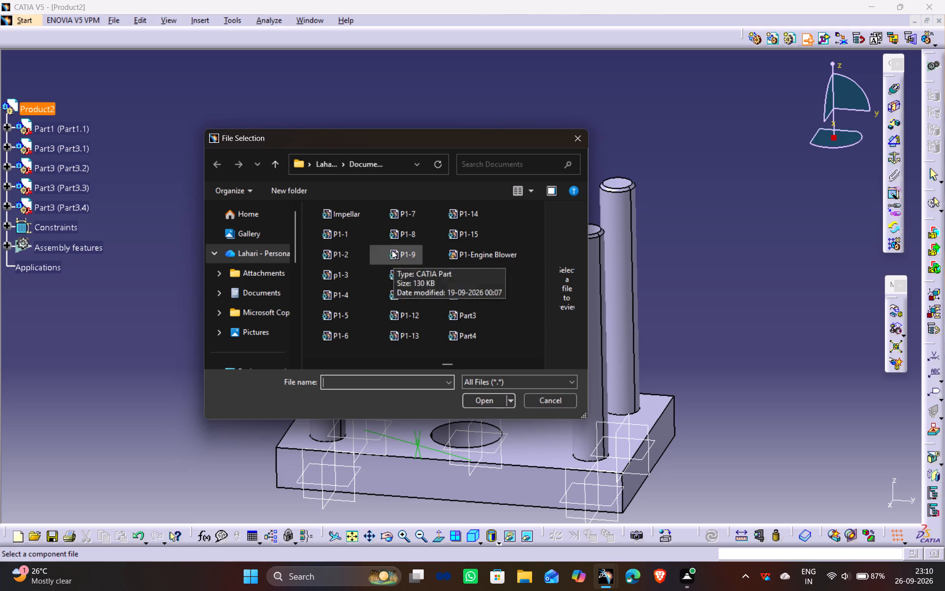
pyautogui.scroll(-7, 416, 266)
pyautogui.scroll(4, 382, 260)
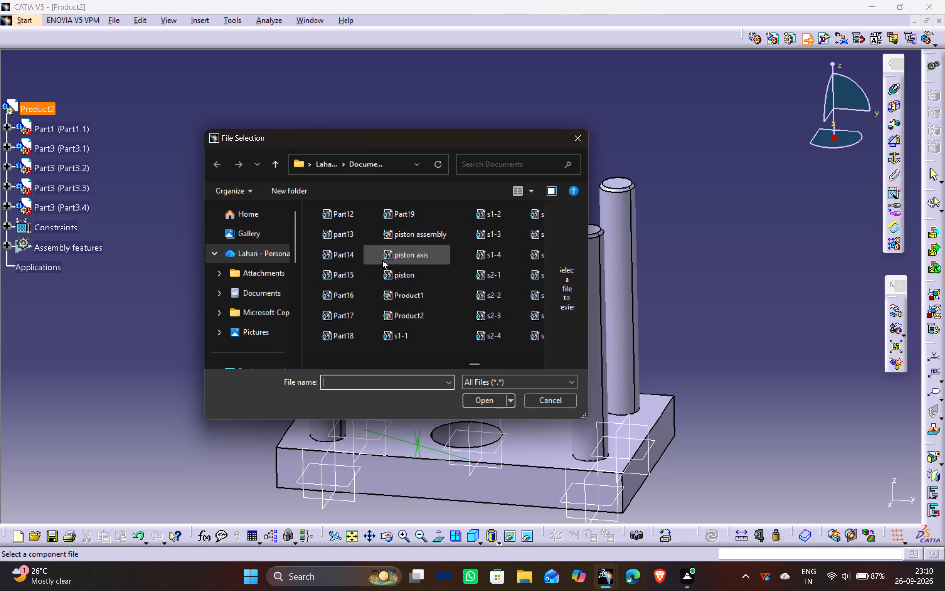
pyautogui.scroll(4, 382, 260)
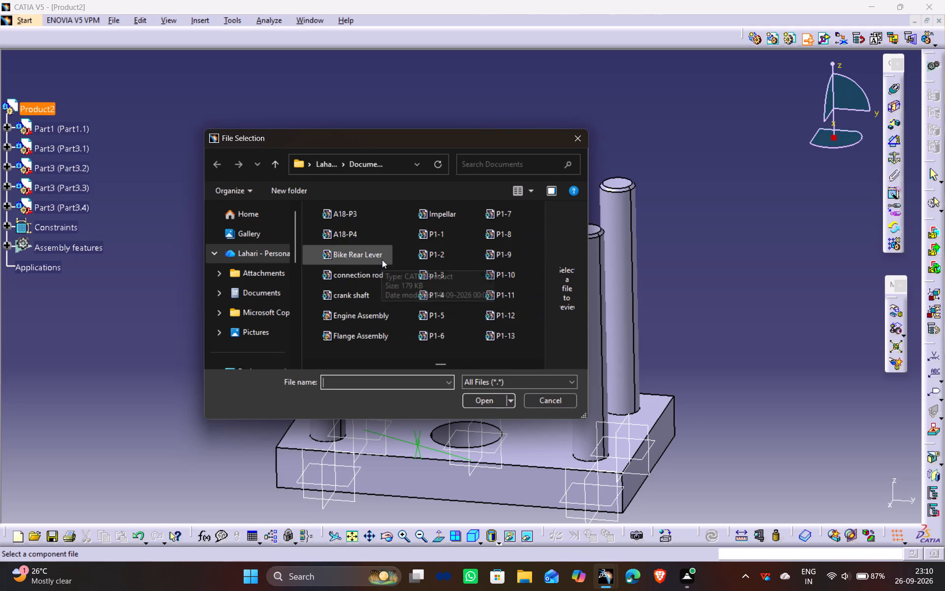
pyautogui.scroll(1, 351, 231)
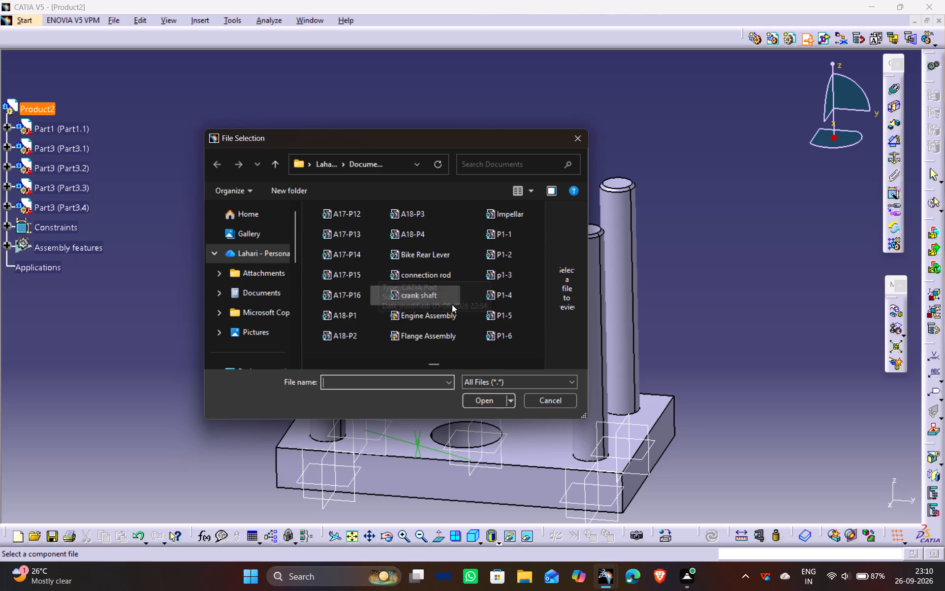
pyautogui.click(352, 332)
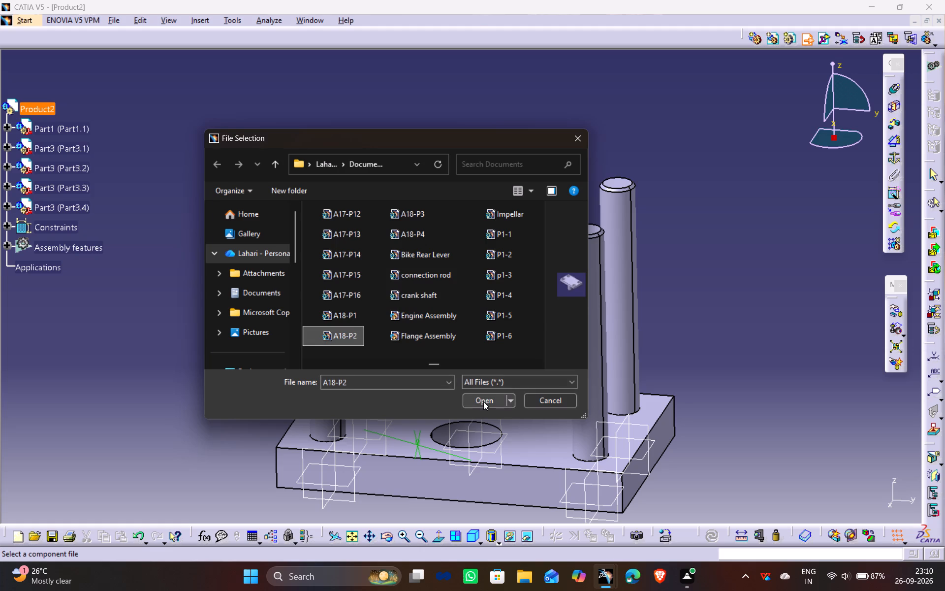
pyautogui.click(483, 401)
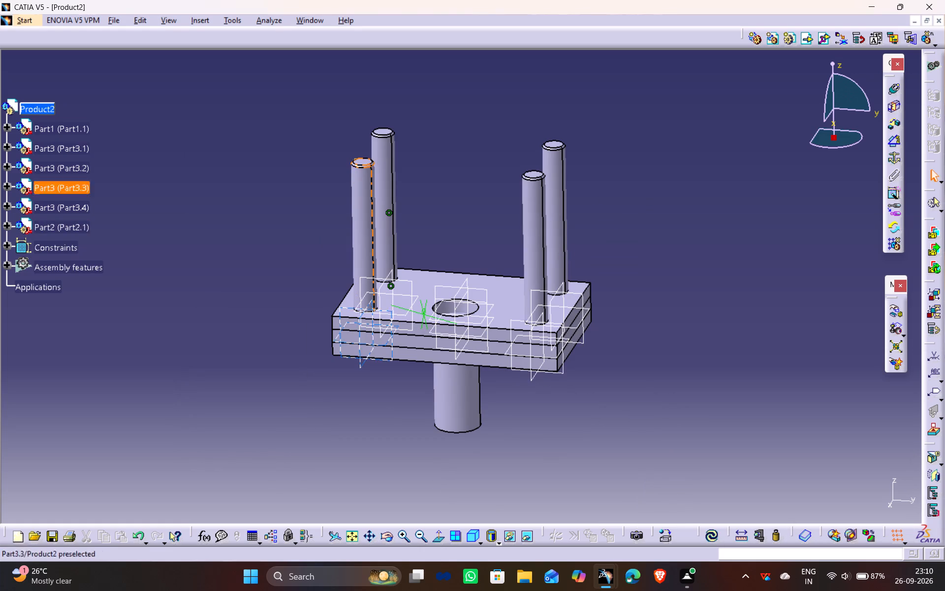
# Fix the Part1 base plate in place with a Fix constraint.
pyautogui.click(61, 130)
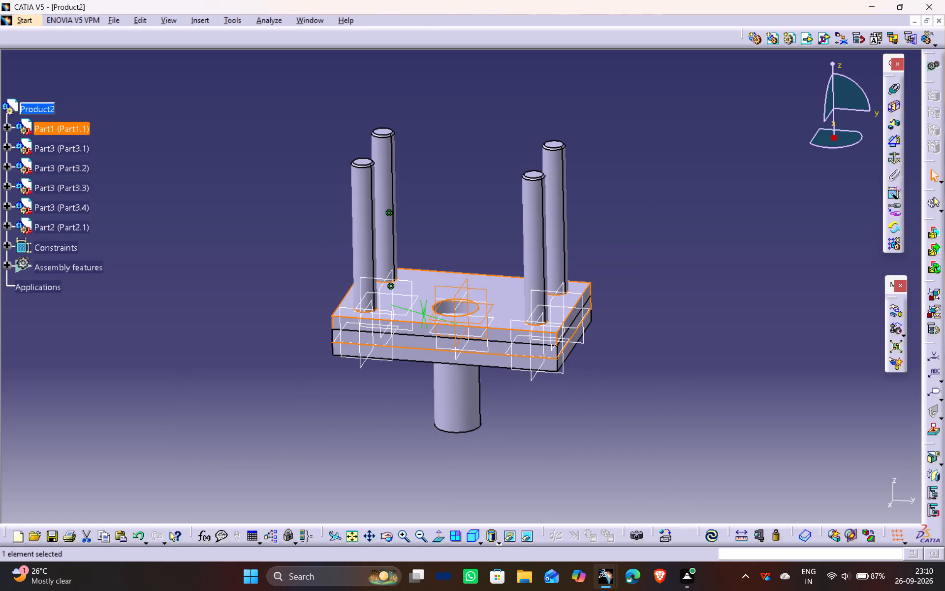
pyautogui.click(894, 156)
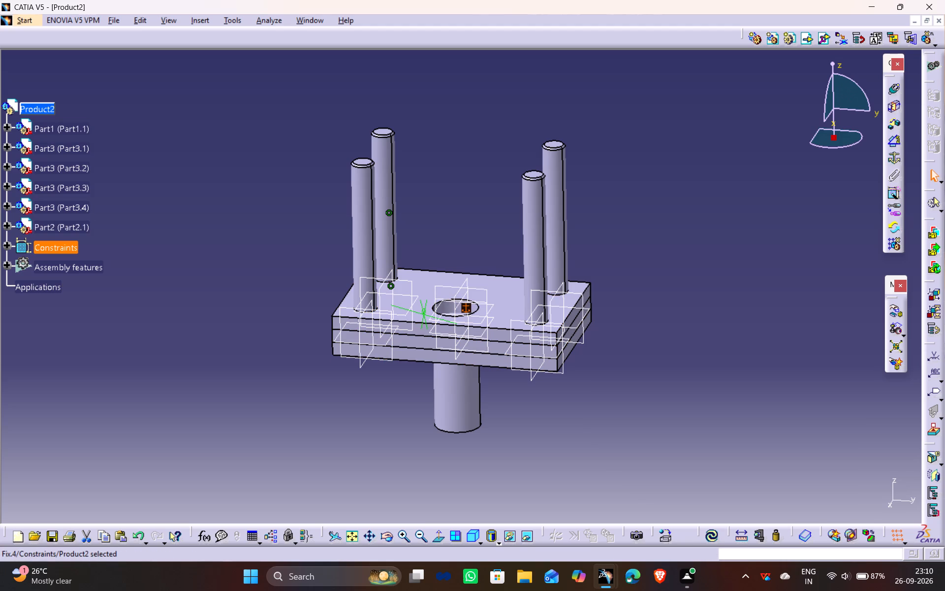
# Move the Part2 punch plate up along the Z axis so it sits near the pins' upper ends, above the base plate.
pyautogui.click(80, 225)
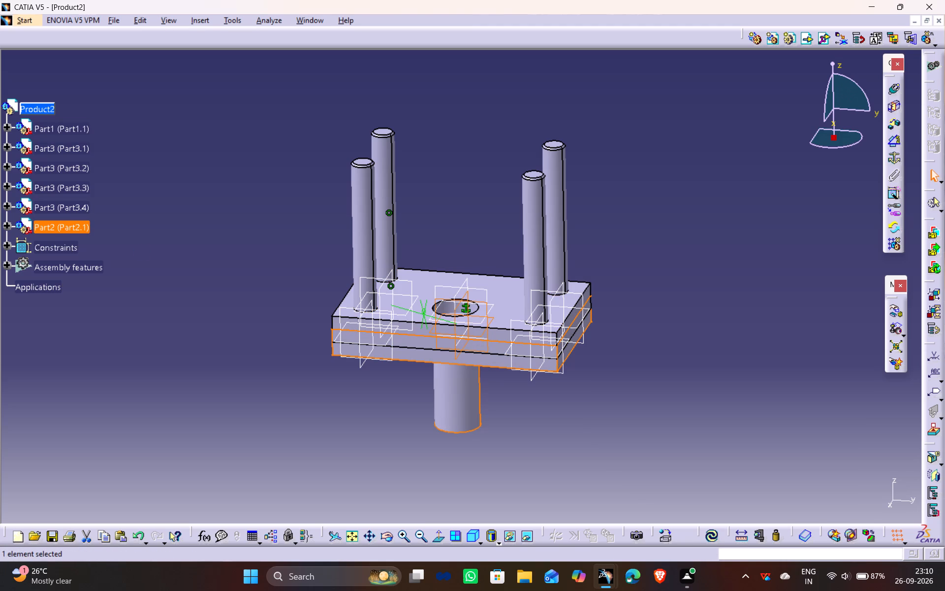
pyautogui.click(901, 310)
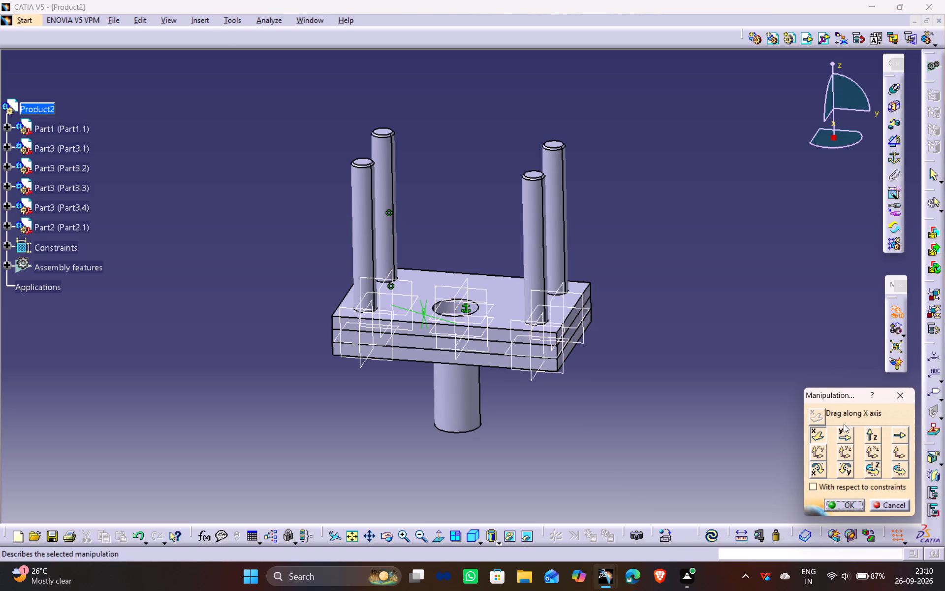
pyautogui.click(871, 436)
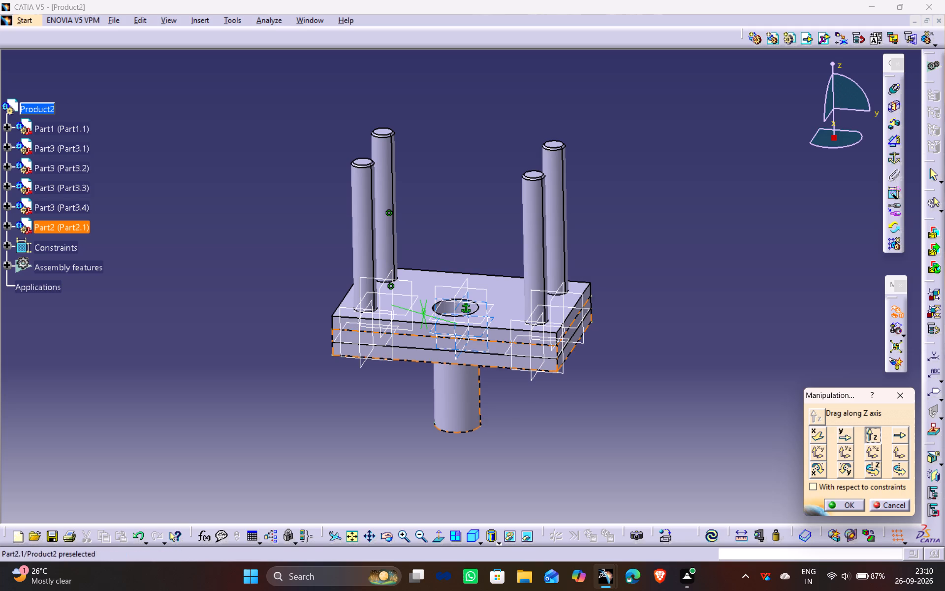
pyautogui.moveTo(451, 389); pyautogui.dragTo(473, 231)
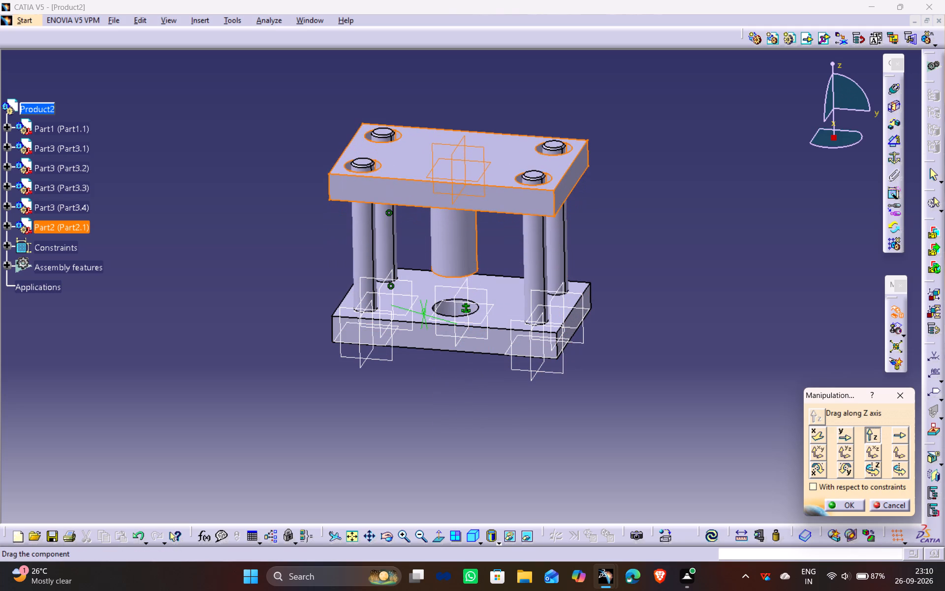
pyautogui.moveTo(473, 231); pyautogui.dragTo(477, 248)
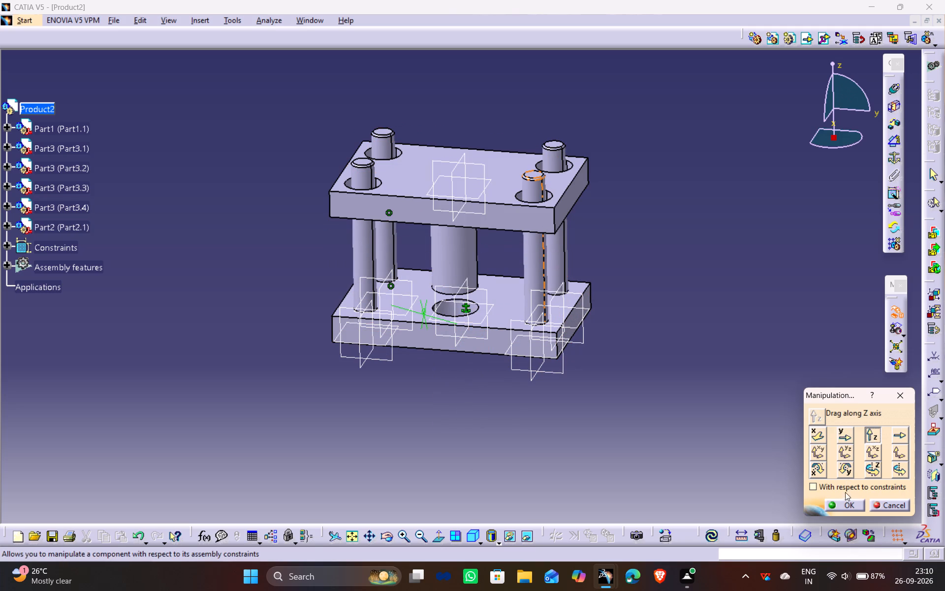
pyautogui.click(843, 503)
pyautogui.click(755, 305)
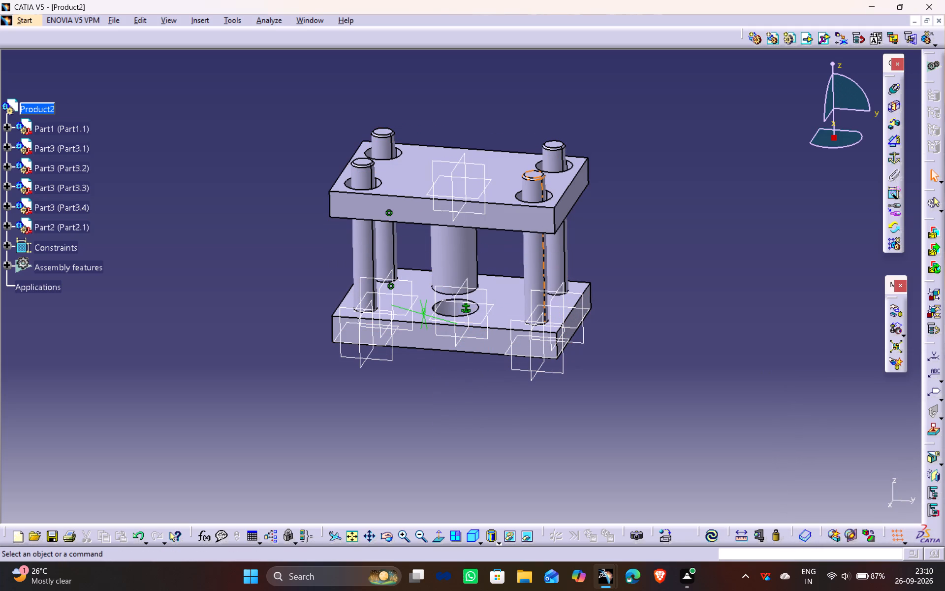
# Add a 25 mm Offset constraint between a Part3 pin's top face and the Part2 plate's top face, and update the assembly.
pyautogui.moveTo(309, 120); pyautogui.dragTo(328, 166, button='middle')
pyautogui.moveTo(309, 119); pyautogui.dragTo(328, 166)
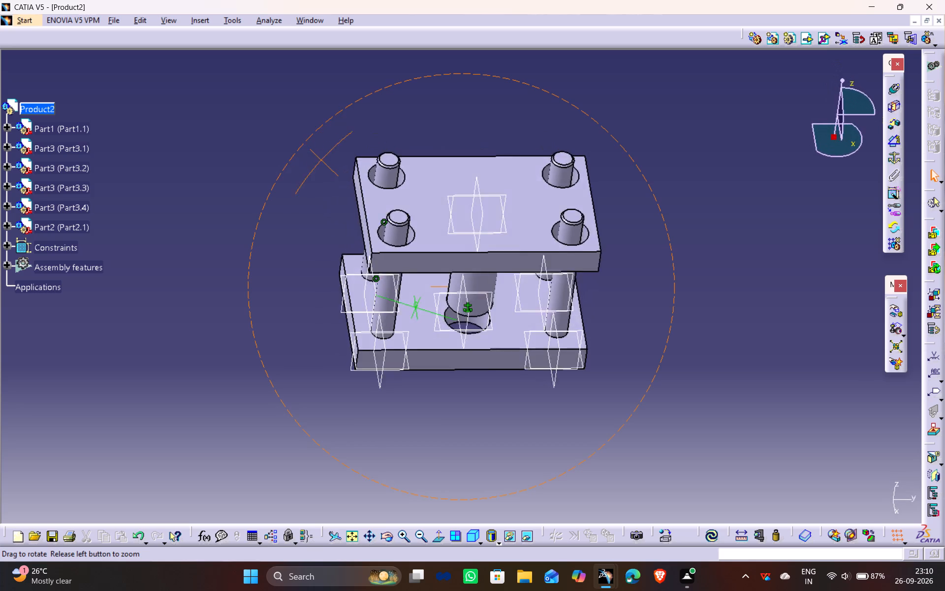
pyautogui.moveTo(328, 166); pyautogui.dragTo(306, 199)
pyautogui.moveTo(328, 166); pyautogui.dragTo(305, 197, button='middle')
pyautogui.moveTo(432, 112); pyautogui.dragTo(428, 133, button='middle')
pyautogui.scroll(-1, 432, 112)
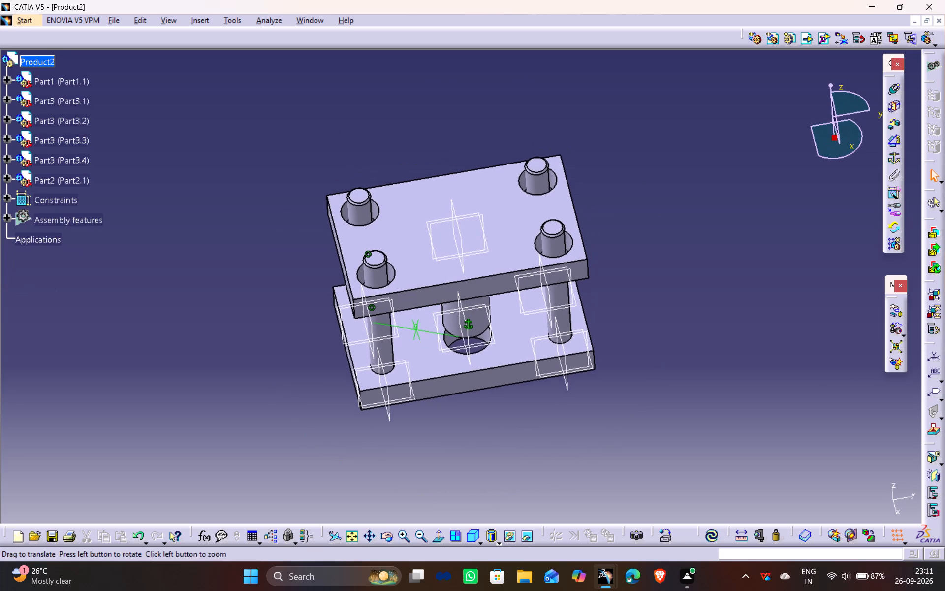
pyautogui.moveTo(428, 133); pyautogui.dragTo(427, 139, button='middle')
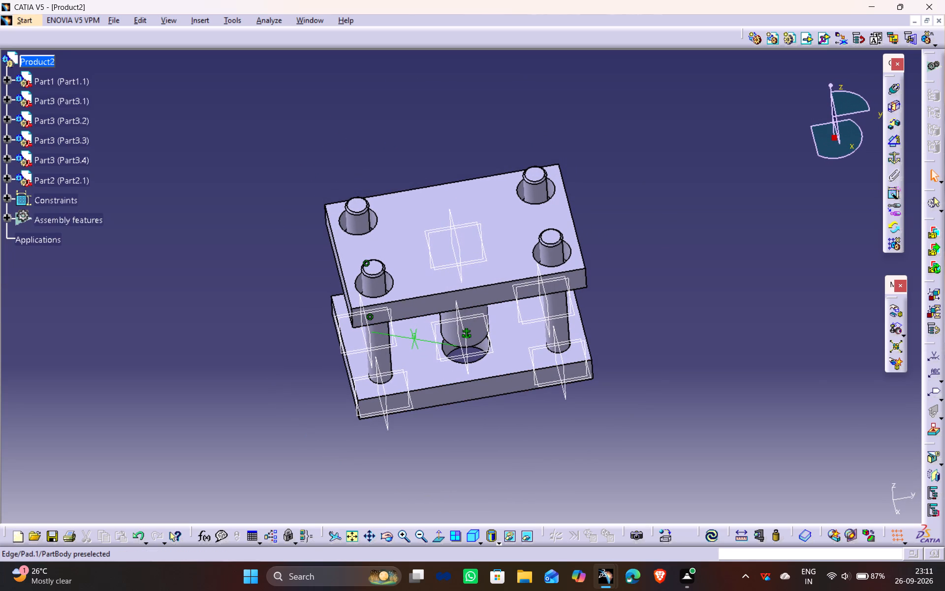
pyautogui.click(891, 125)
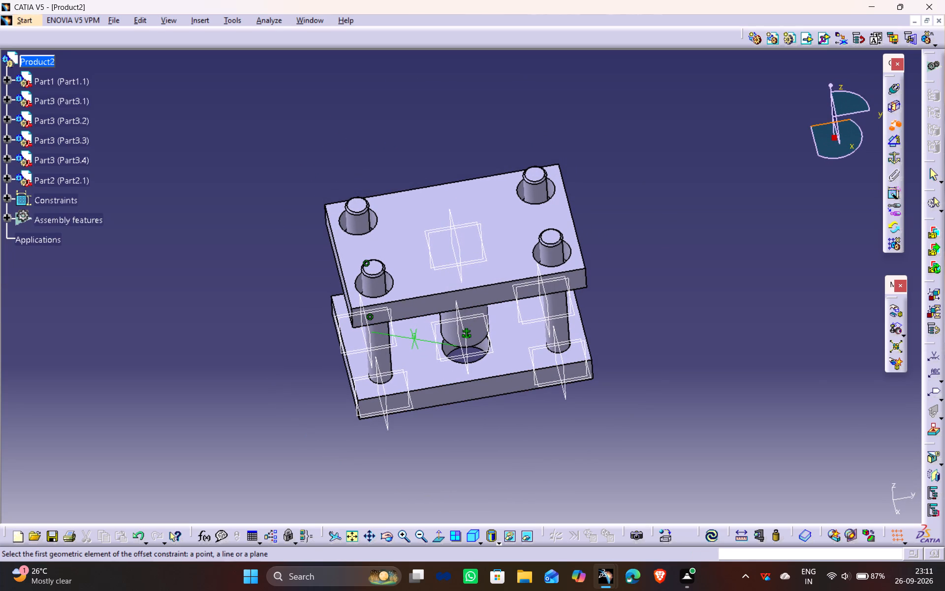
pyautogui.click(555, 233)
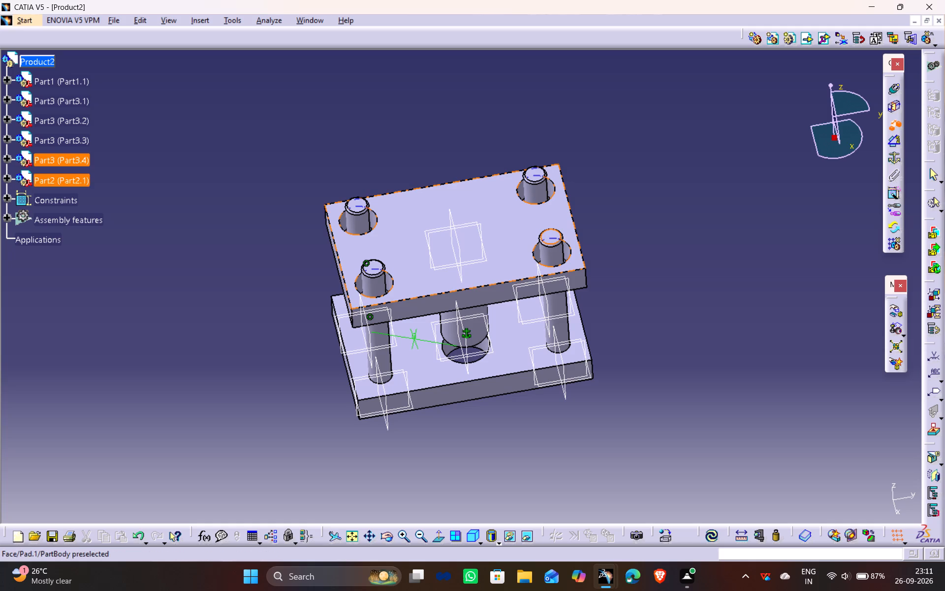
pyautogui.click(503, 258)
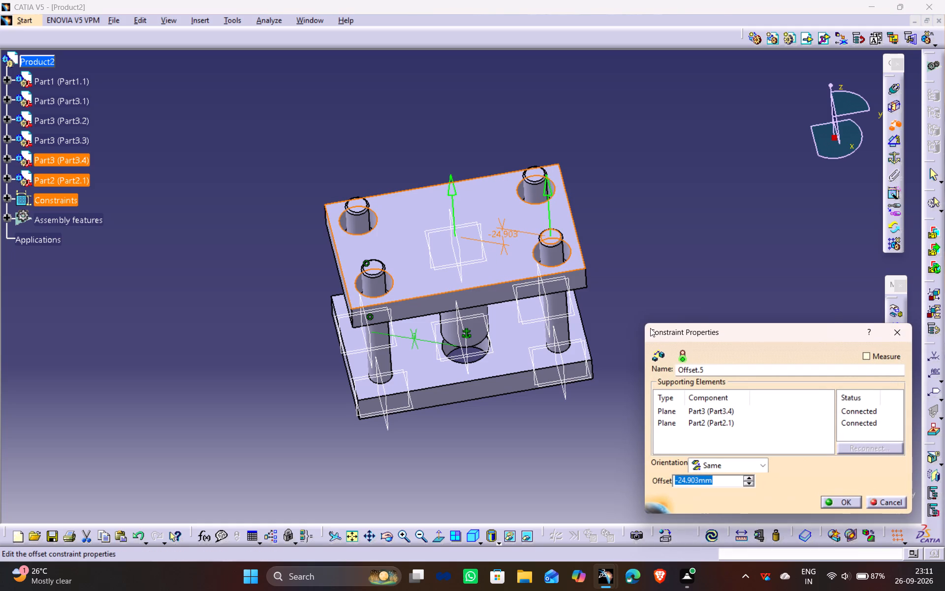
pyautogui.moveTo(438, 456); pyautogui.dragTo(439, 341, button='middle')
pyautogui.moveTo(437, 456); pyautogui.dragTo(439, 341)
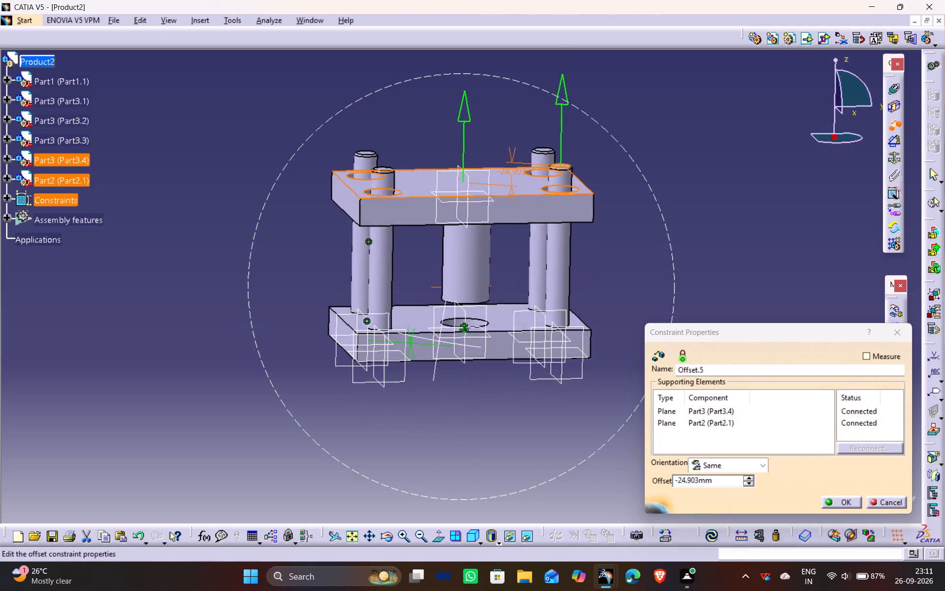
pyautogui.moveTo(439, 341); pyautogui.dragTo(428, 311)
pyautogui.moveTo(439, 341); pyautogui.dragTo(428, 311, button='middle')
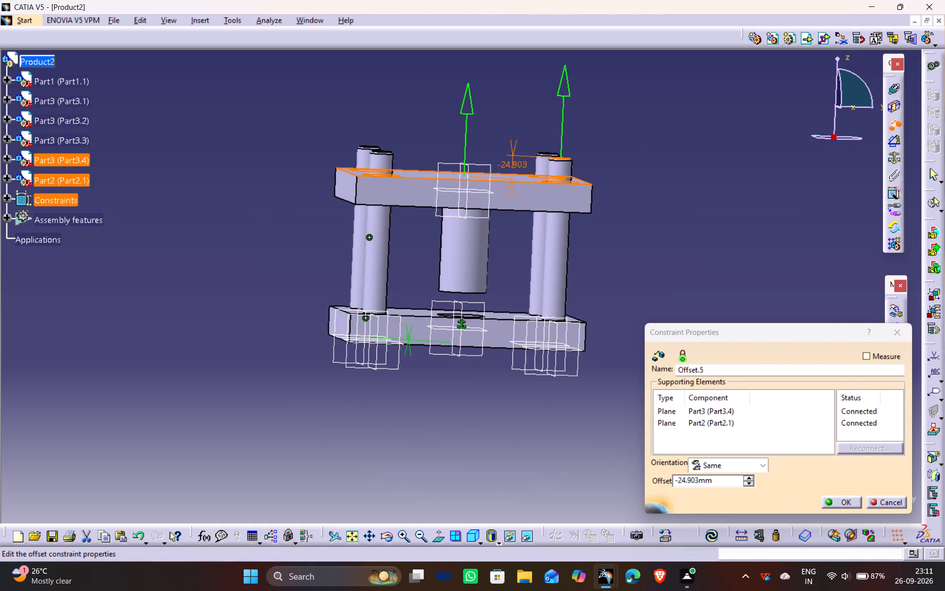
pyautogui.moveTo(712, 480); pyautogui.dragTo(653, 481)
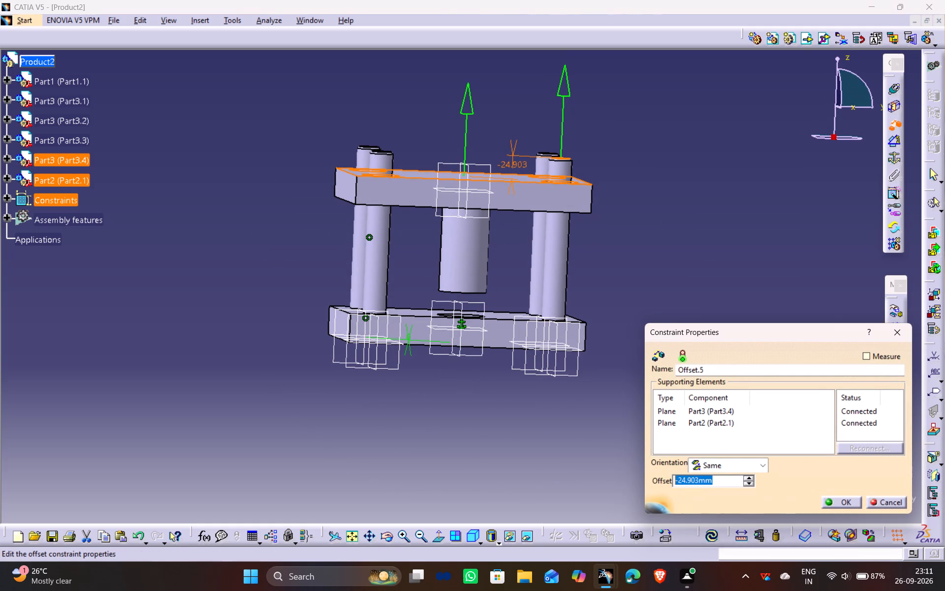
pyautogui.moveTo(653, 481); pyautogui.dragTo(653, 481)
pyautogui.write('20')
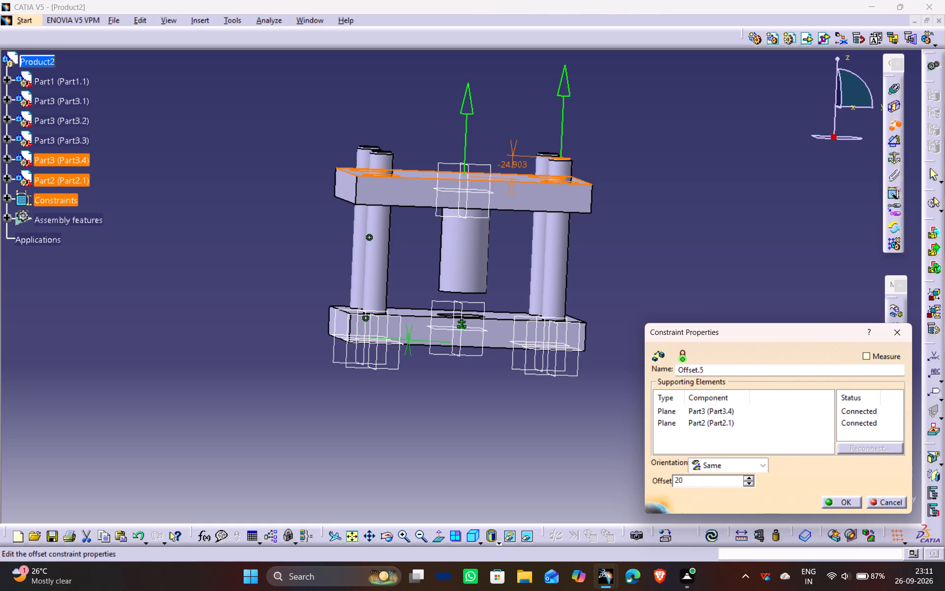
pyautogui.press('BackSpace')
pyautogui.press('5')
pyautogui.press('Return')
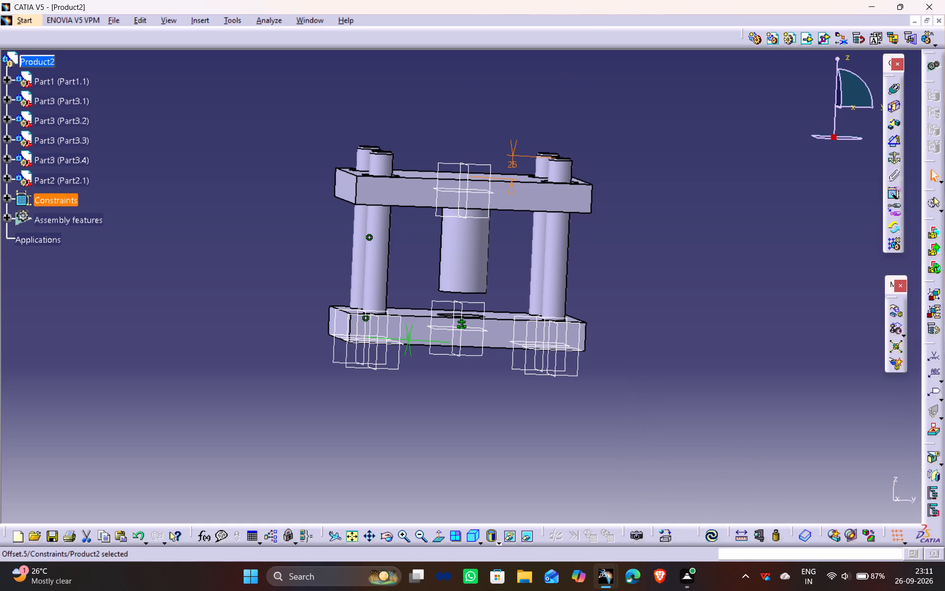
pyautogui.click(716, 535)
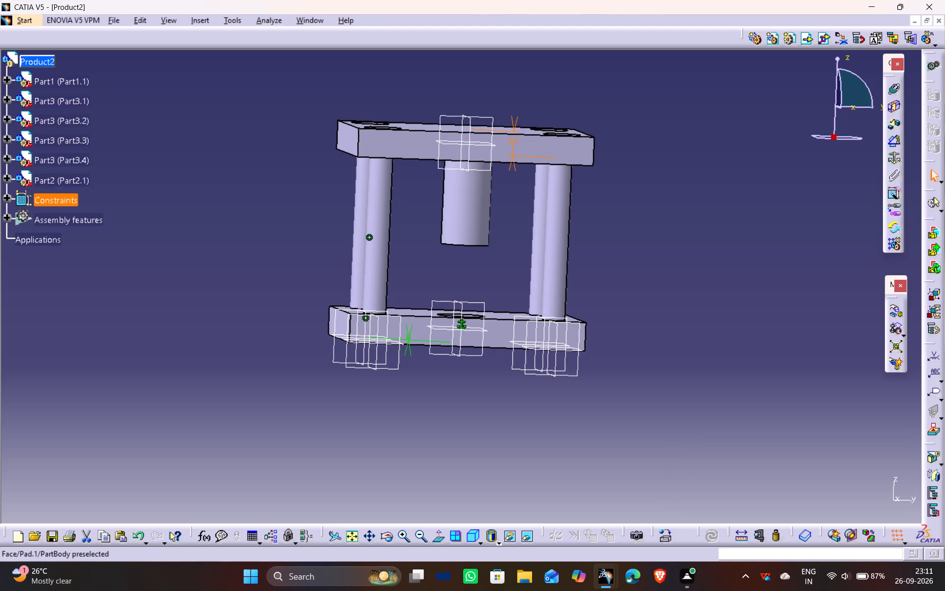
# Set the offset between the pin's top face and the Part2 plate to -25 mm and update the assembly.
pyautogui.doubleClick(512, 142)
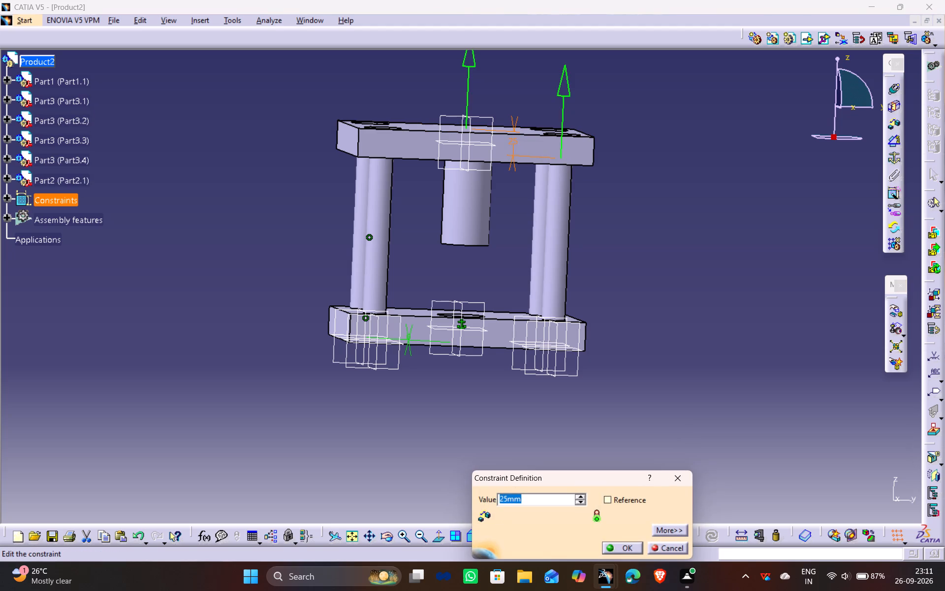
pyautogui.click(496, 498)
pyautogui.click(499, 496)
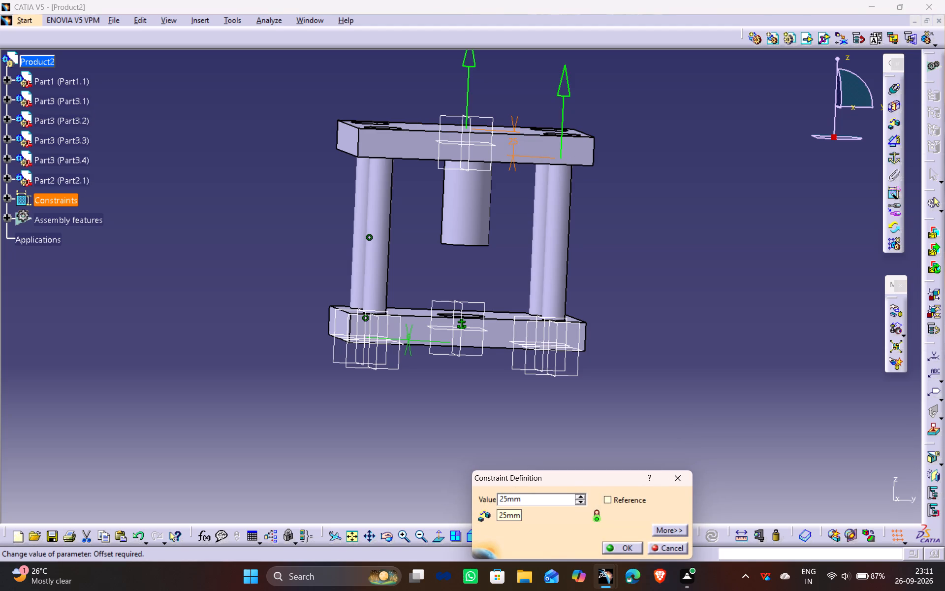
pyautogui.press('-')
pyautogui.click(619, 548)
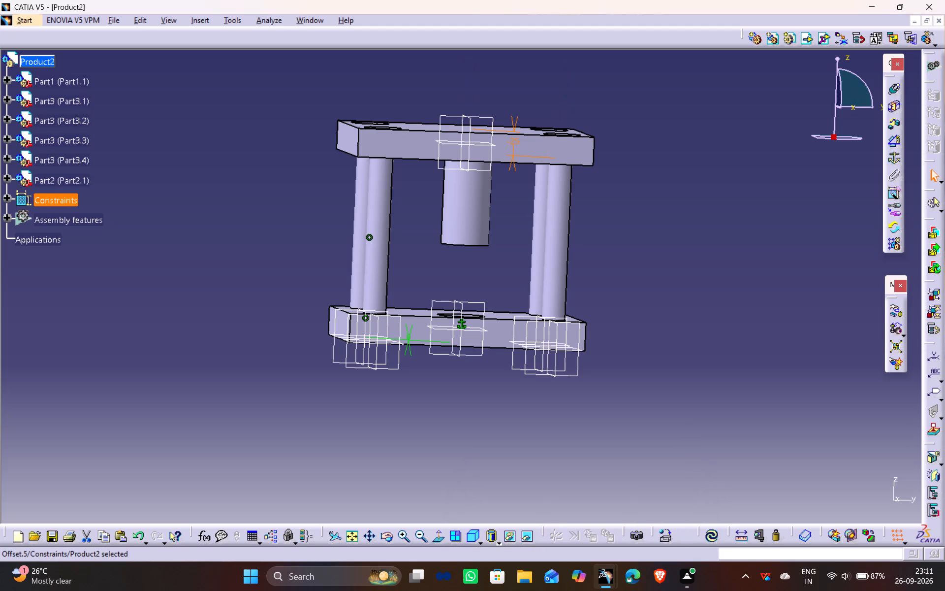
pyautogui.click(708, 535)
pyautogui.click(669, 208)
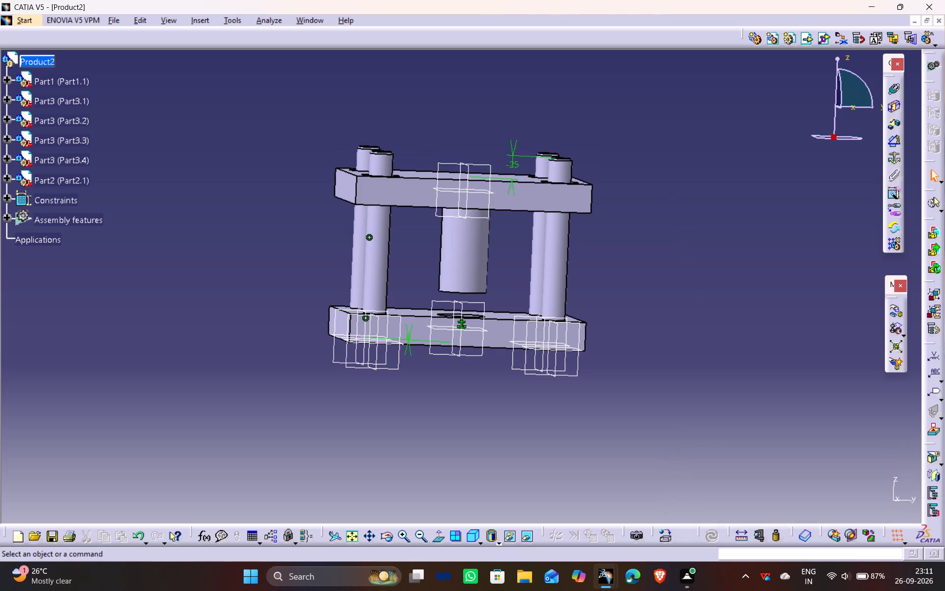
# Examine from above and from the side how the four pins sit in the punch plate's holes.
pyautogui.scroll(1, 414, 109)
pyautogui.scroll(-1, 414, 109)
pyautogui.moveTo(414, 109); pyautogui.dragTo(453, 316, button='middle')
pyautogui.moveTo(414, 111); pyautogui.dragTo(453, 316)
pyautogui.scroll(-1, 417, 153)
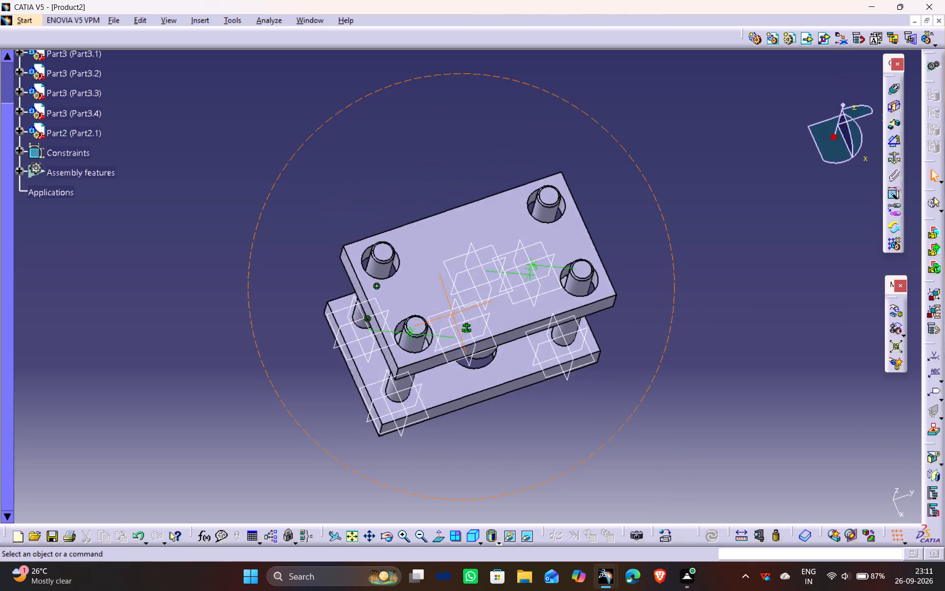
pyautogui.moveTo(453, 316); pyautogui.dragTo(425, 383, button='middle')
pyautogui.moveTo(453, 316); pyautogui.dragTo(425, 383)
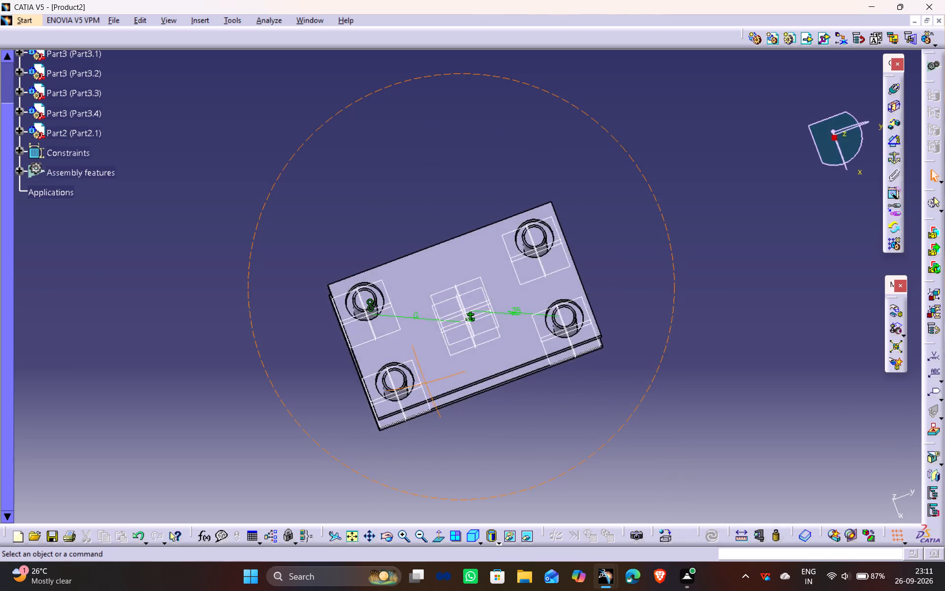
pyautogui.moveTo(425, 383); pyautogui.dragTo(430, 358, button='middle')
pyautogui.moveTo(425, 383); pyautogui.dragTo(430, 358)
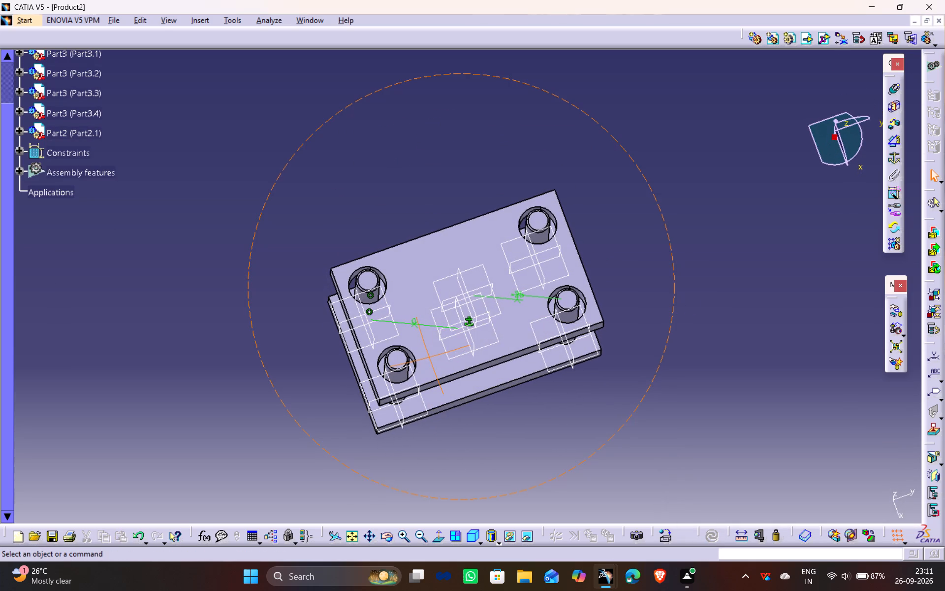
pyautogui.moveTo(430, 358); pyautogui.dragTo(416, 210)
pyautogui.moveTo(430, 358); pyautogui.dragTo(414, 208, button='middle')
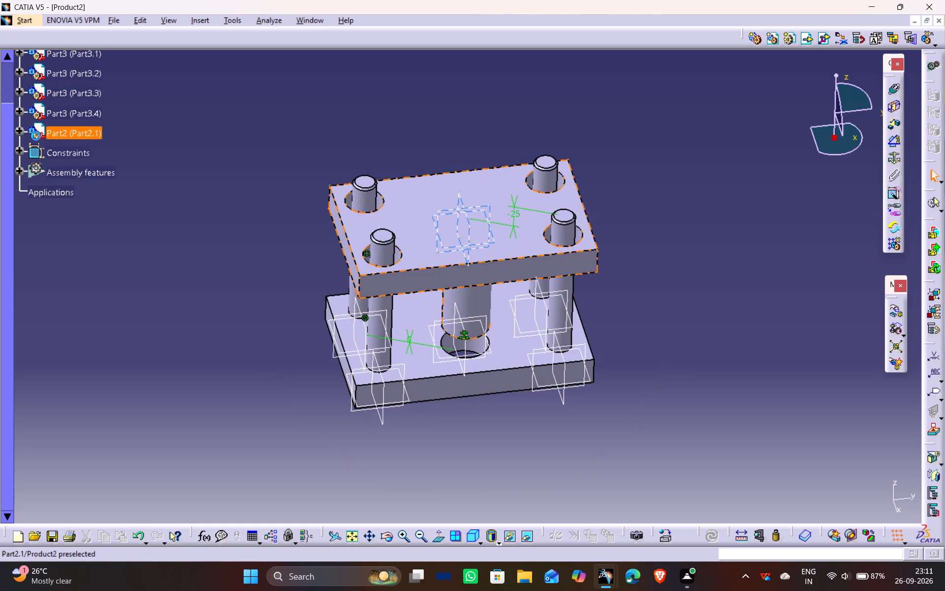
# Insert the existing component A18-P4, the hollow cylindrical bush, into Product2.
pyautogui.moveTo(36, 136); pyautogui.dragTo(37, 125)
pyautogui.click(204, 91)
pyautogui.click(195, 18)
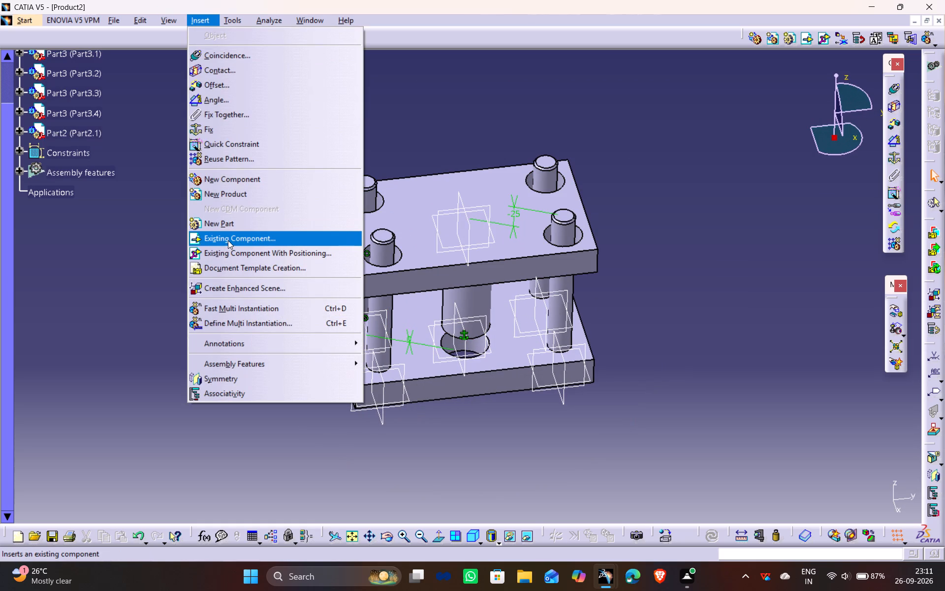
pyautogui.click(228, 240)
pyautogui.scroll(2, 65, 131)
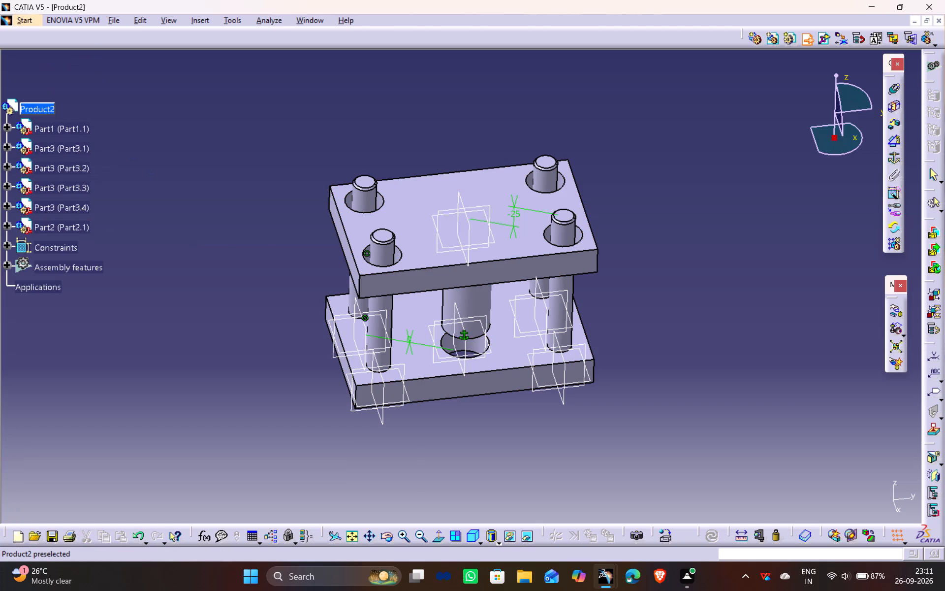
pyautogui.click(38, 105)
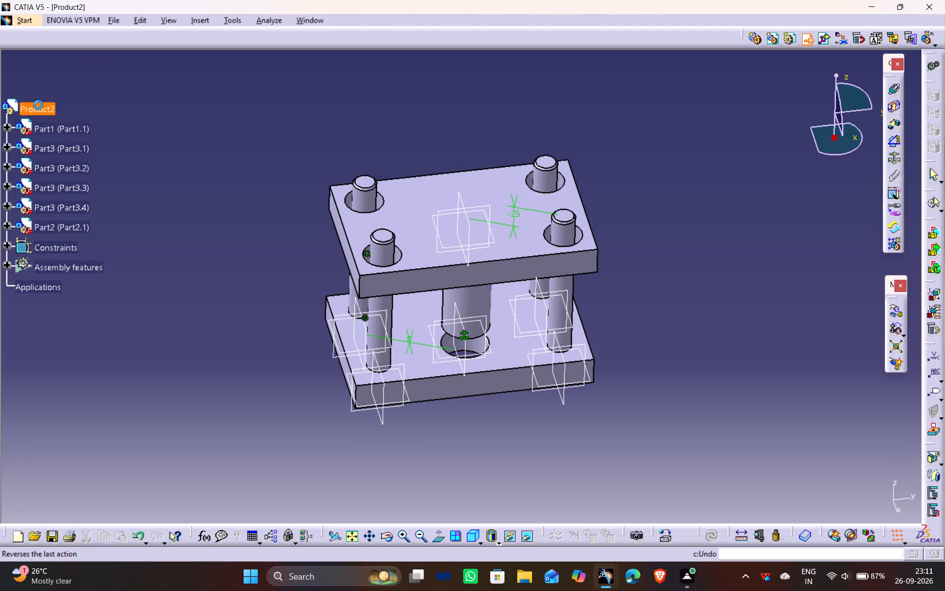
pyautogui.scroll(-11, 508, 269)
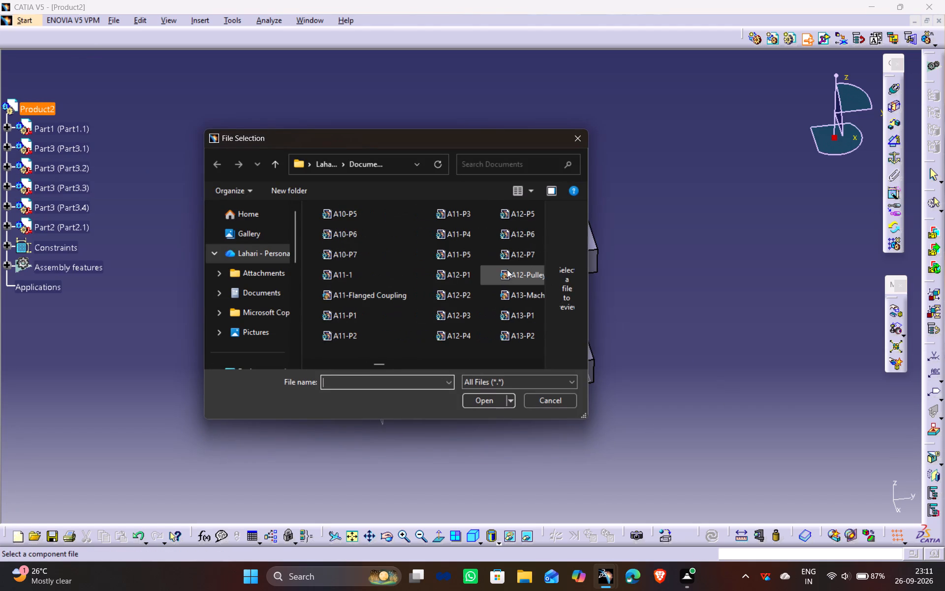
pyautogui.scroll(-8, 507, 269)
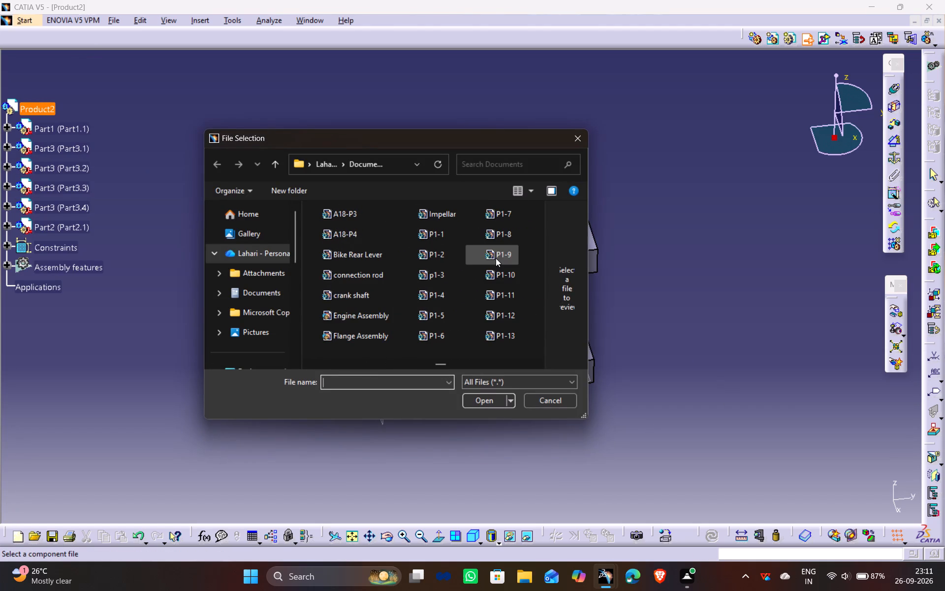
pyautogui.click(357, 235)
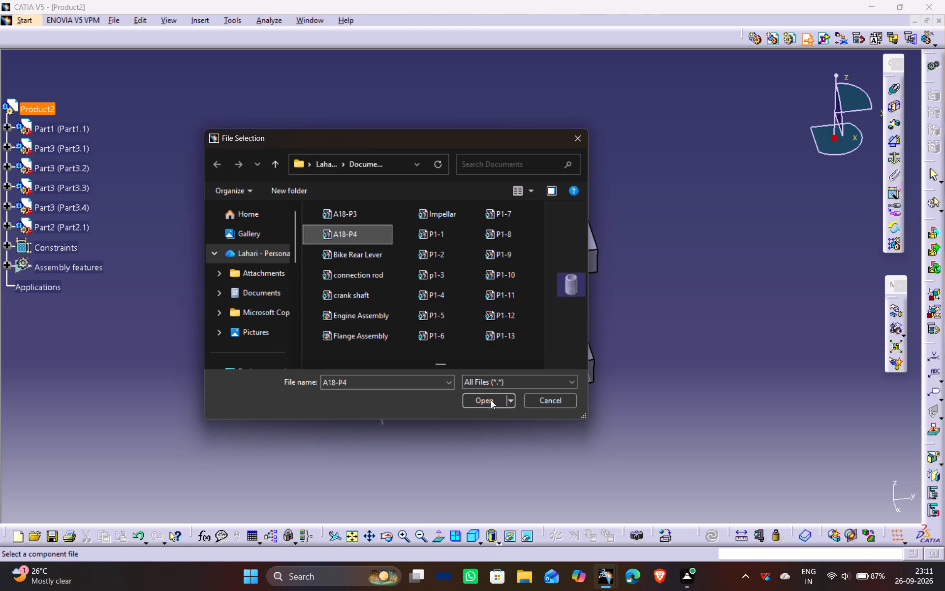
pyautogui.click(487, 401)
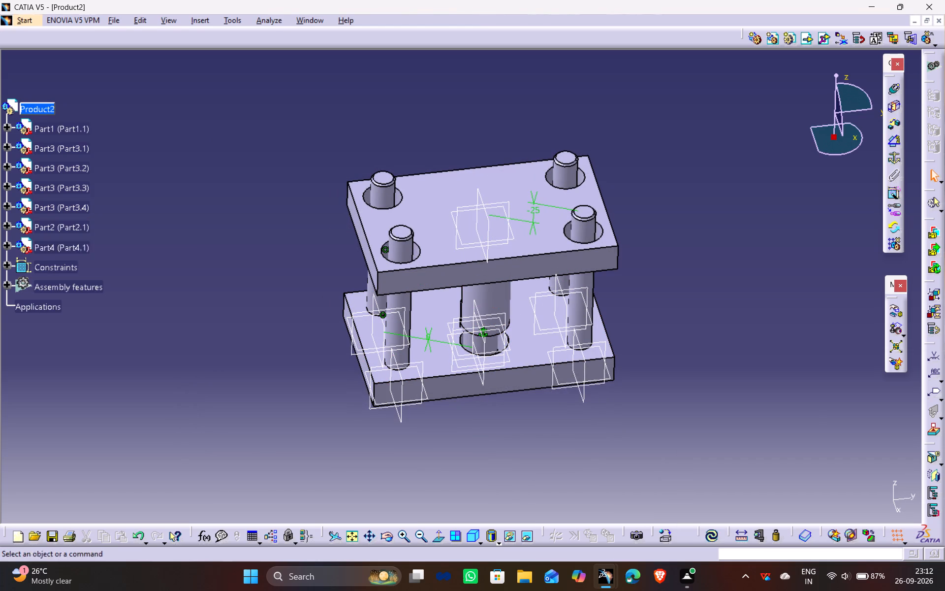
# Move the Part4 bush up along the Z axis so it stands clear above the punch plate's top face.
pyautogui.click(899, 315)
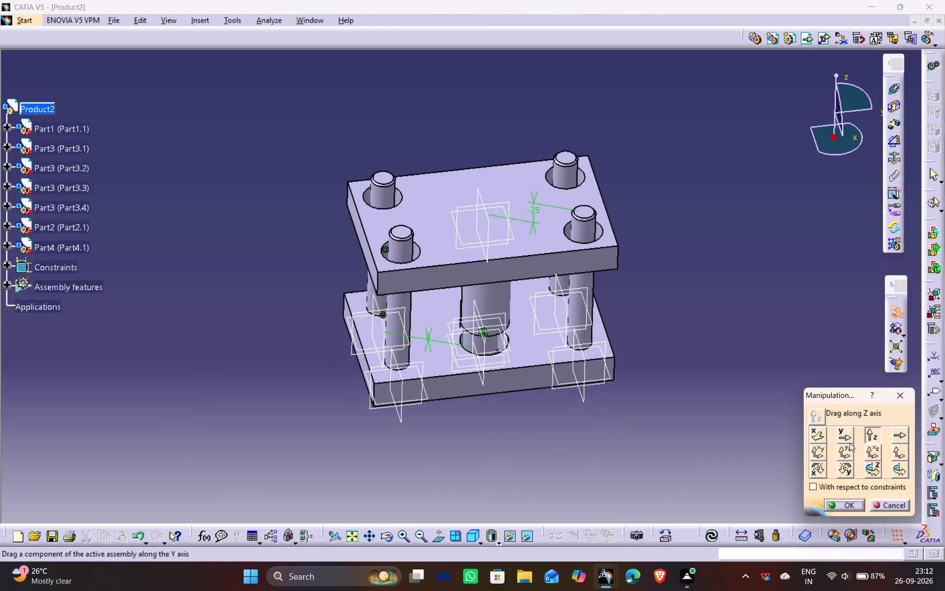
pyautogui.click(868, 437)
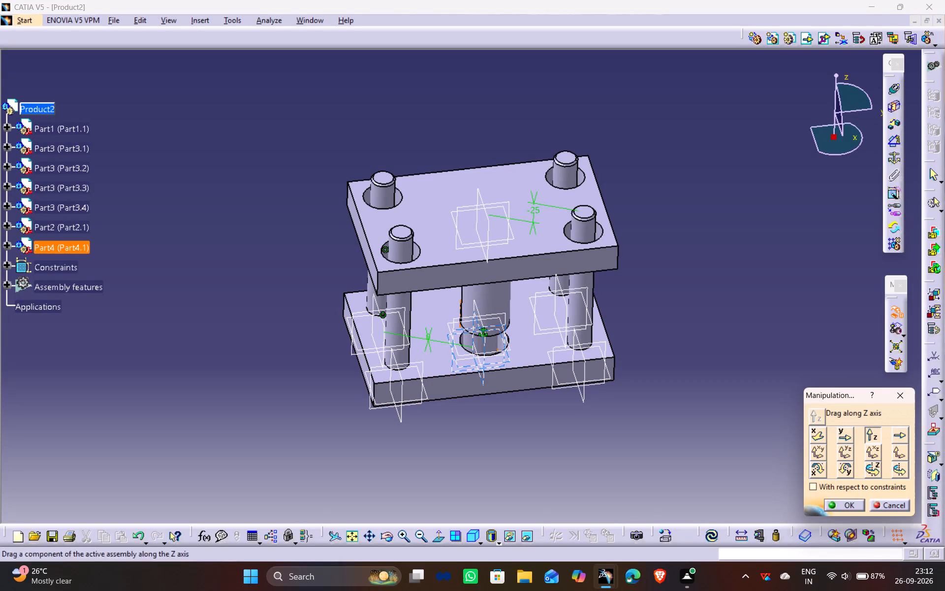
pyautogui.moveTo(494, 343); pyautogui.dragTo(481, 167)
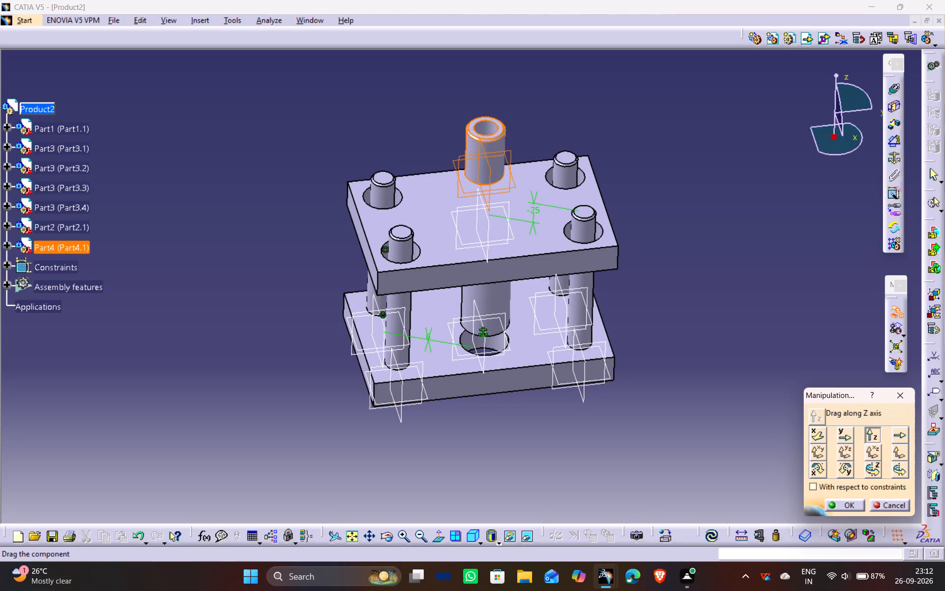
pyautogui.moveTo(481, 167); pyautogui.dragTo(481, 166)
pyautogui.click(849, 510)
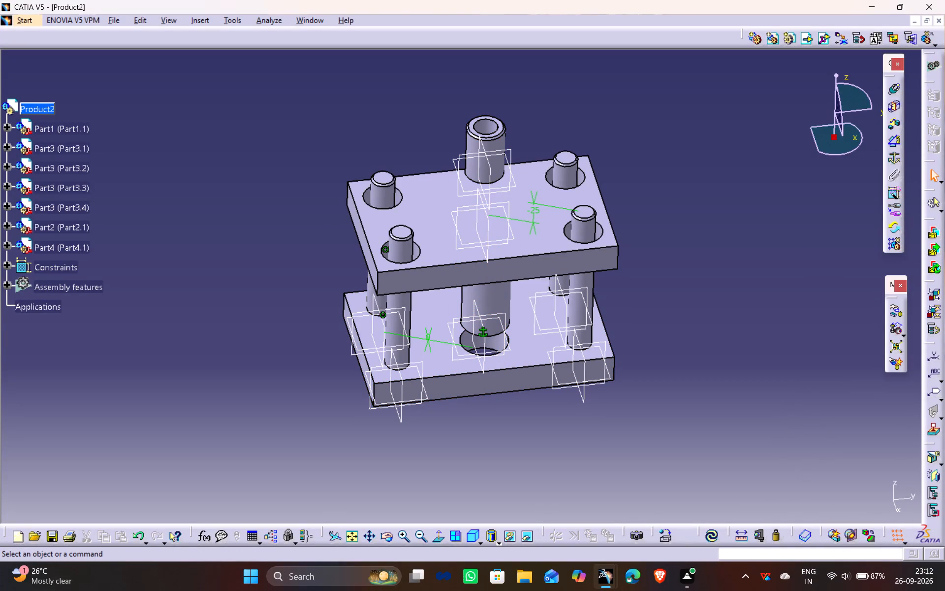
# Constrain the Part4 bush's axis coincident with the axis of the corner pin Part3.1.
pyautogui.moveTo(752, 157); pyautogui.dragTo(734, 247, button='middle')
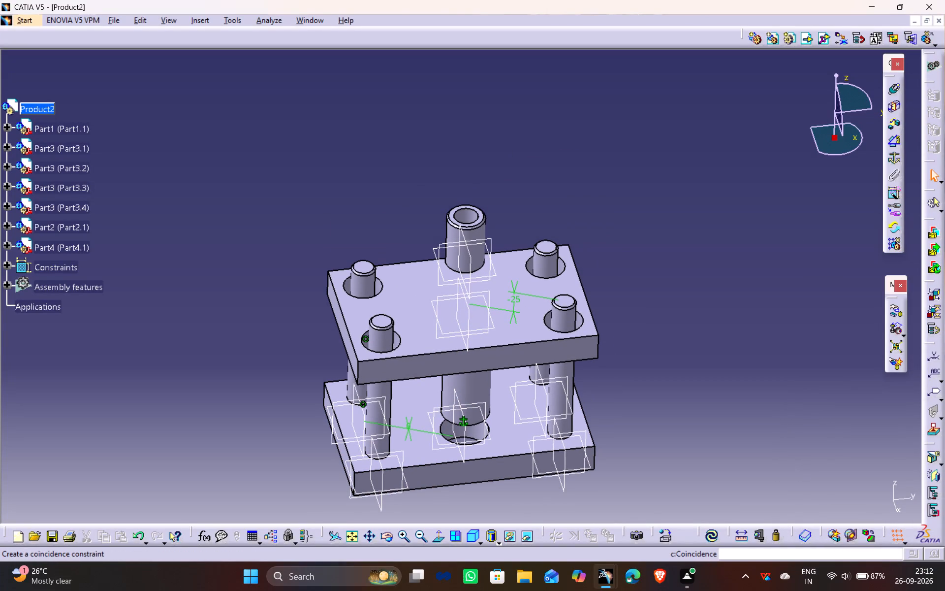
pyautogui.moveTo(544, 238); pyautogui.dragTo(591, 233, button='middle')
pyautogui.keyDown('ctrl'); pyautogui.moveTo(594, 332); pyautogui.dragTo(589, 282, button='middle'); pyautogui.keyUp('ctrl')
pyautogui.moveTo(621, 226); pyautogui.dragTo(621, 242, button='middle')
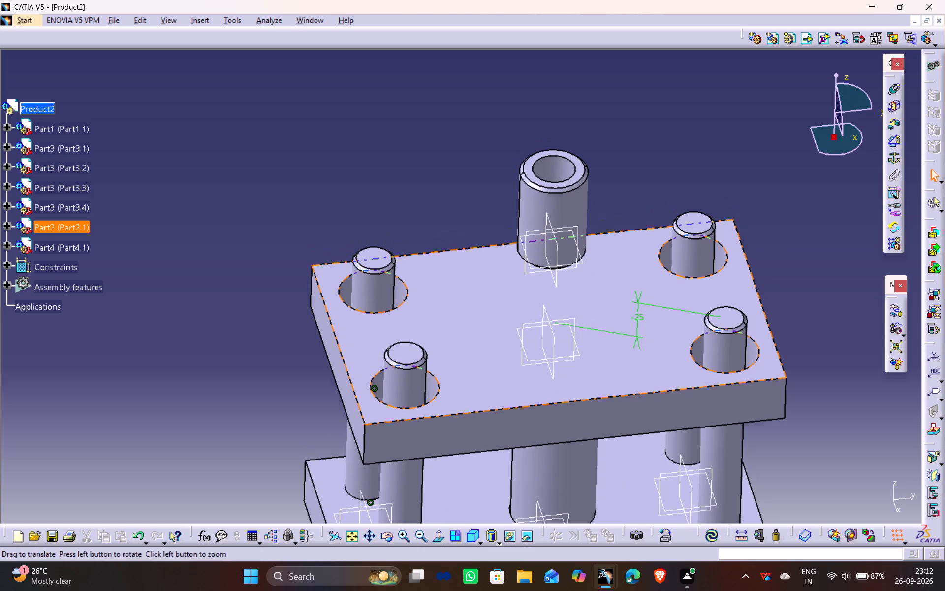
pyautogui.moveTo(621, 242); pyautogui.dragTo(621, 243, button='middle')
pyautogui.click(892, 87)
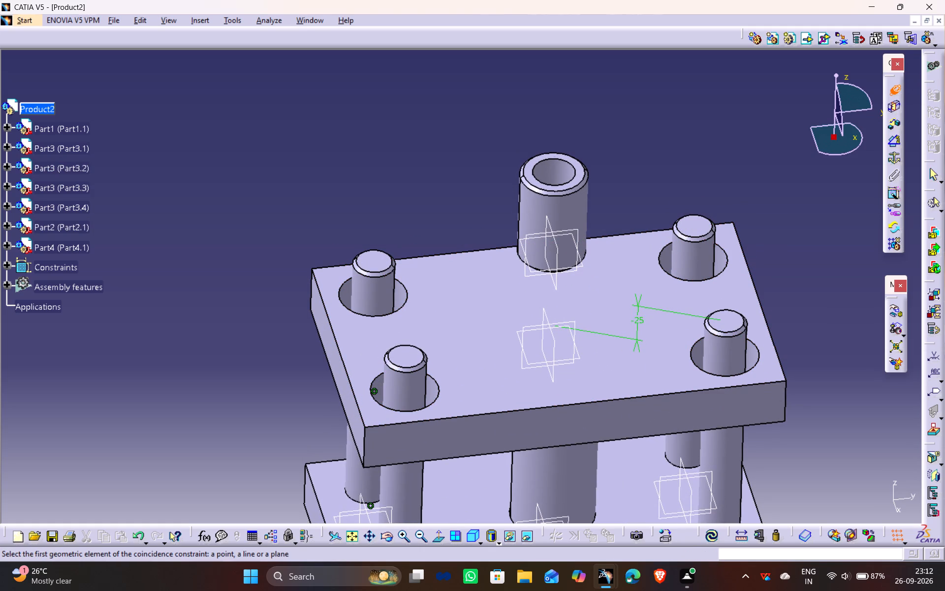
pyautogui.click(559, 206)
pyautogui.click(376, 291)
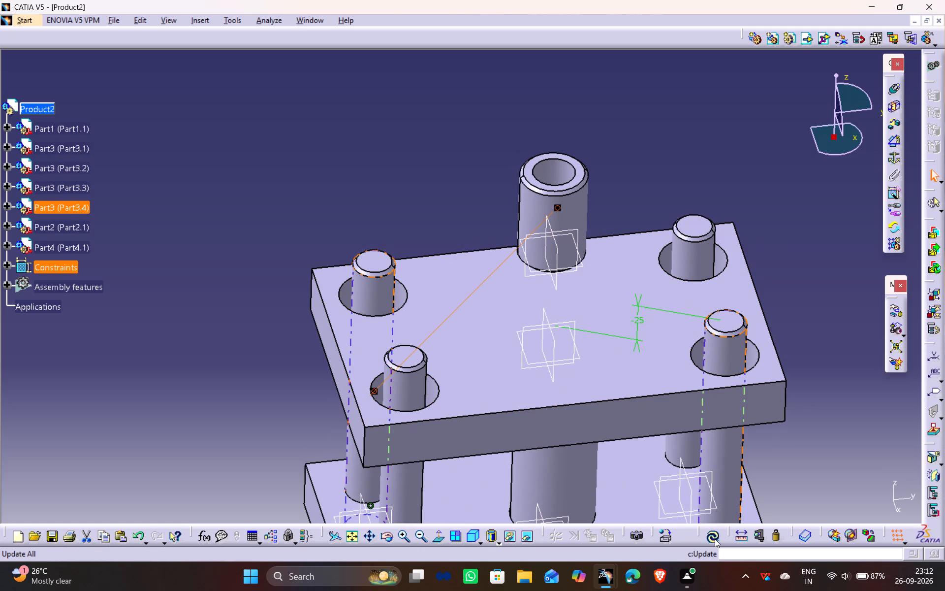
pyautogui.click(232, 228)
# Add a 0 mm offset constraint between the bush's top face and the Part2 plate's top face, and update the assembly.
pyautogui.moveTo(441, 139); pyautogui.dragTo(435, 182, button='middle')
pyautogui.moveTo(439, 140); pyautogui.dragTo(435, 182)
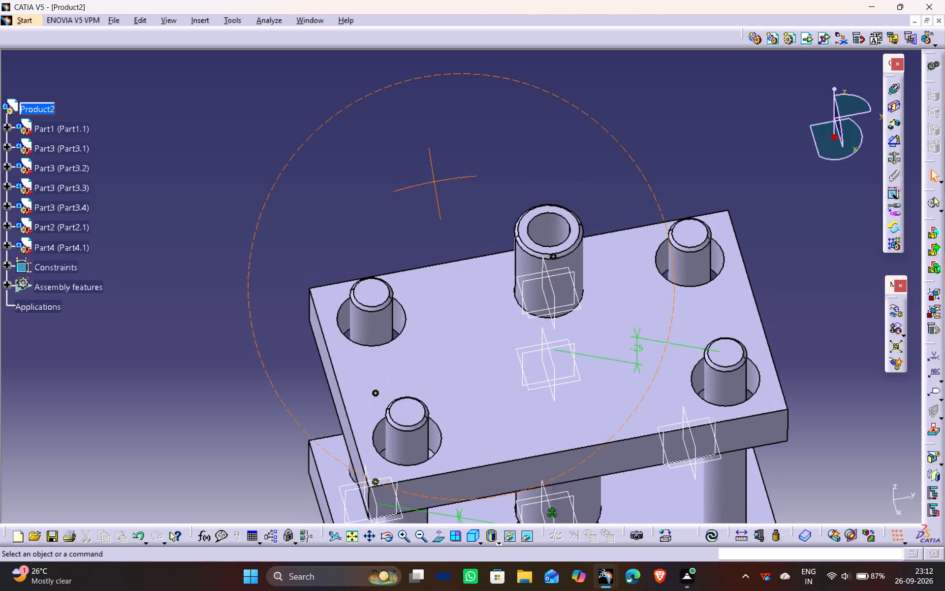
pyautogui.moveTo(435, 182); pyautogui.dragTo(436, 154)
pyautogui.moveTo(435, 182); pyautogui.dragTo(436, 154, button='middle')
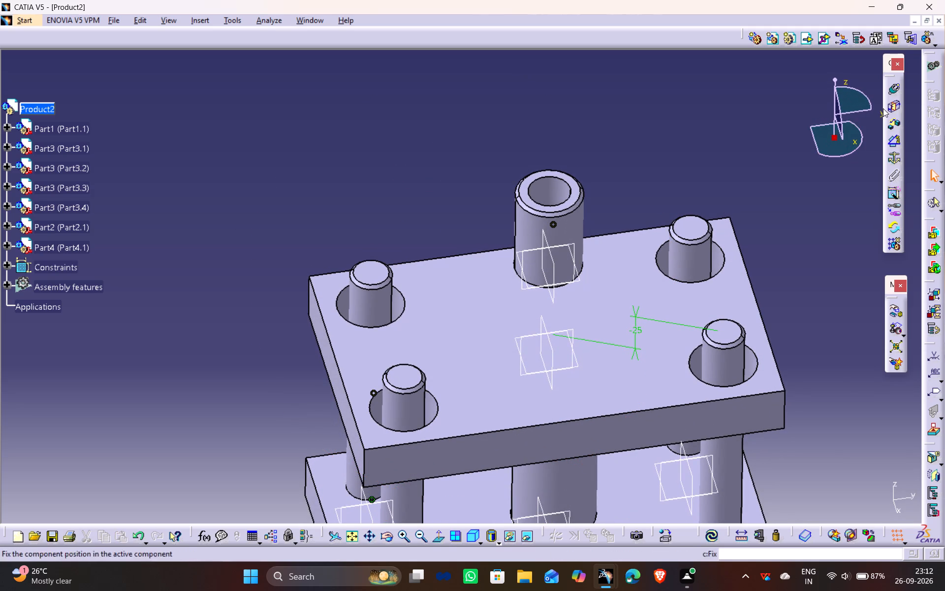
pyautogui.click(894, 118)
pyautogui.click(570, 200)
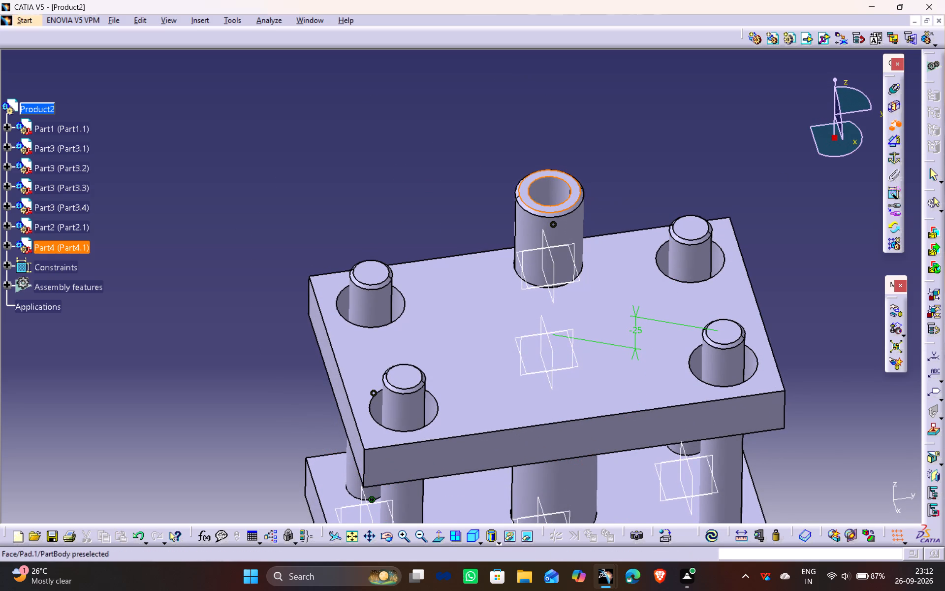
pyautogui.click(428, 298)
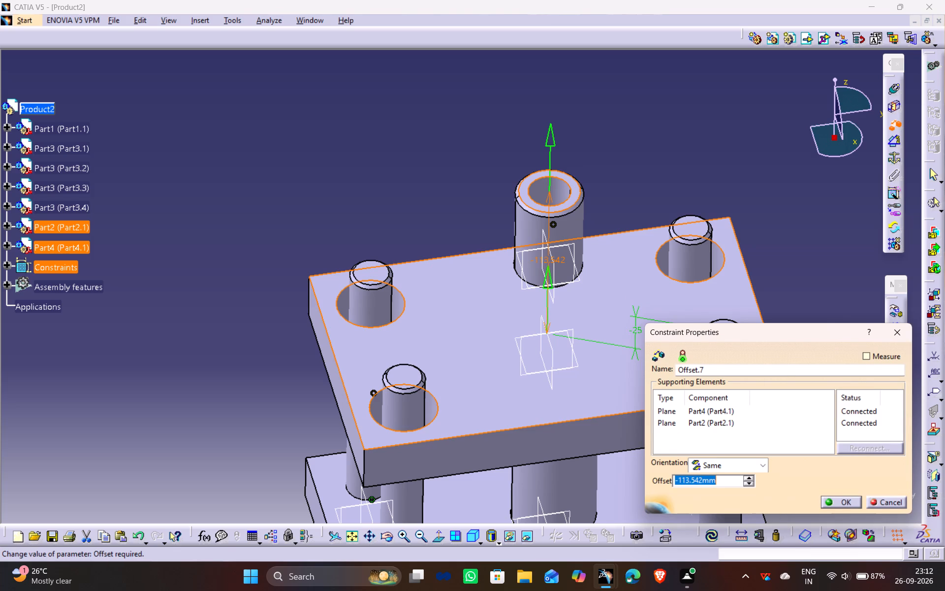
pyautogui.press('0')
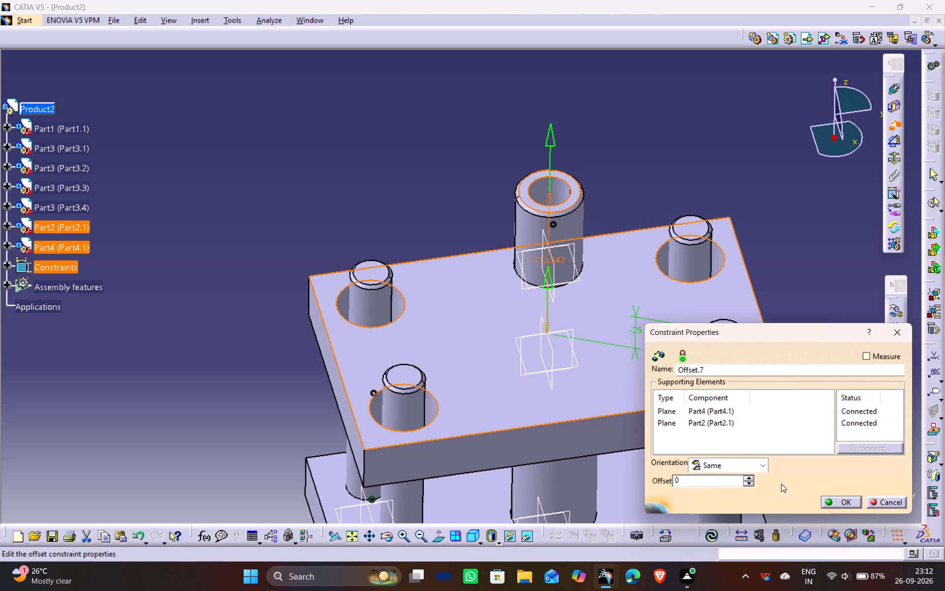
pyautogui.click(834, 505)
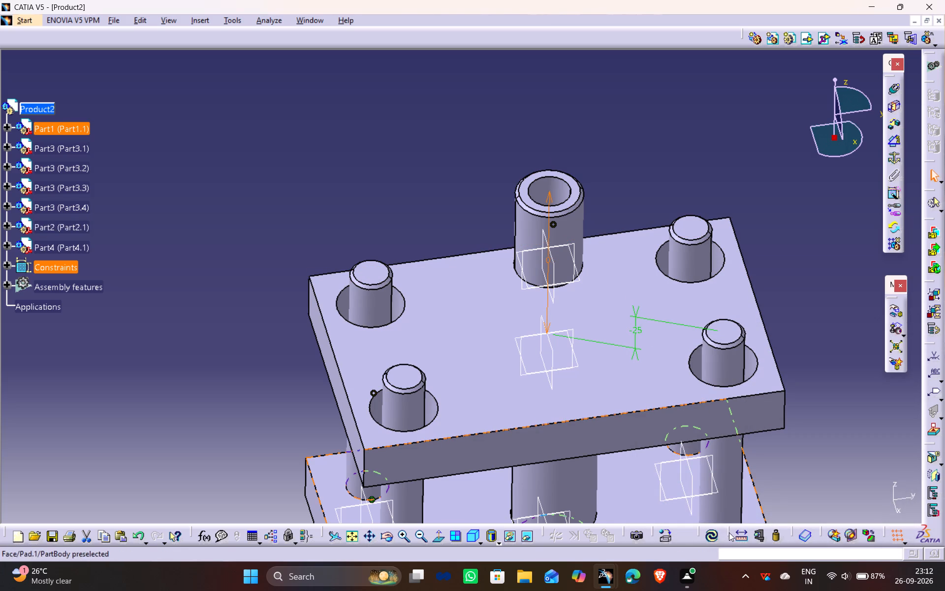
pyautogui.click(714, 536)
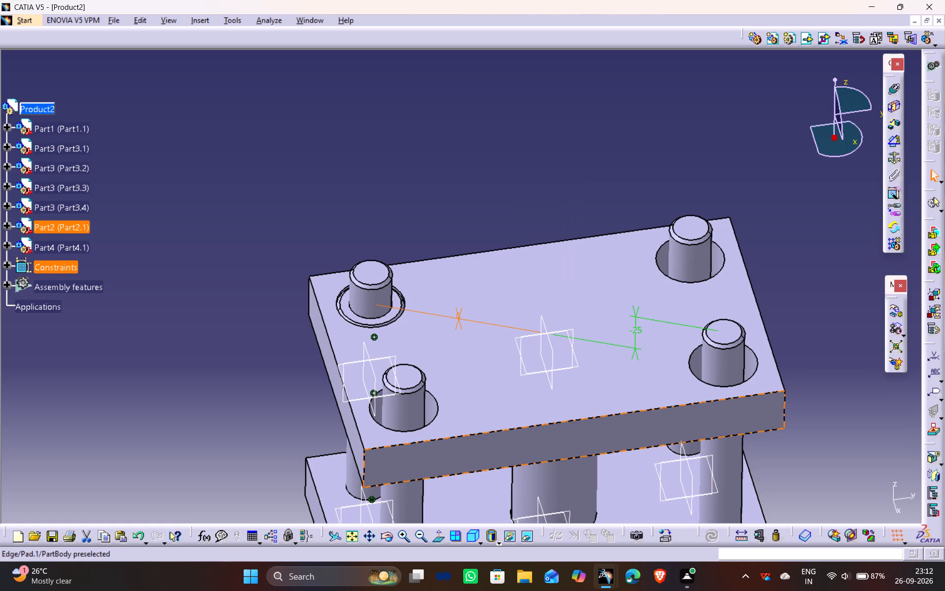
# Examine from above and from the side how the bush sits around the pin in the Part2 plate's corner hole.
pyautogui.moveTo(604, 390); pyautogui.dragTo(600, 340, button='middle')
pyautogui.scroll(-1, 604, 389)
pyautogui.moveTo(604, 389); pyautogui.dragTo(601, 381)
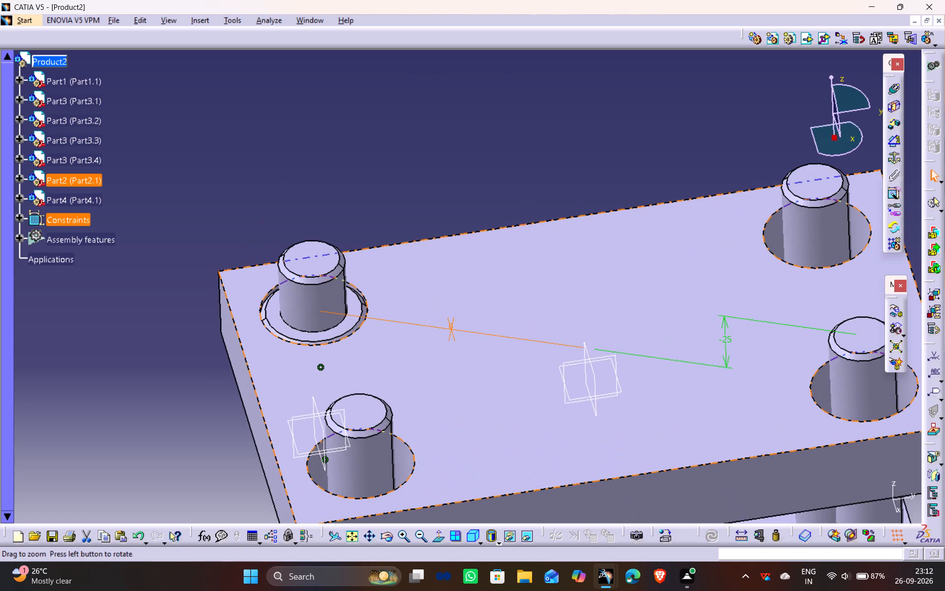
pyautogui.moveTo(600, 340); pyautogui.dragTo(600, 340, button='middle')
pyautogui.keyDown('ctrl'); pyautogui.moveTo(557, 147); pyautogui.dragTo(564, 189, button='middle'); pyautogui.keyUp('ctrl')
pyautogui.moveTo(566, 366); pyautogui.dragTo(608, 275, button='middle')
pyautogui.moveTo(566, 366); pyautogui.dragTo(608, 275)
pyautogui.scroll(1, 608, 275)
pyautogui.click(489, 185)
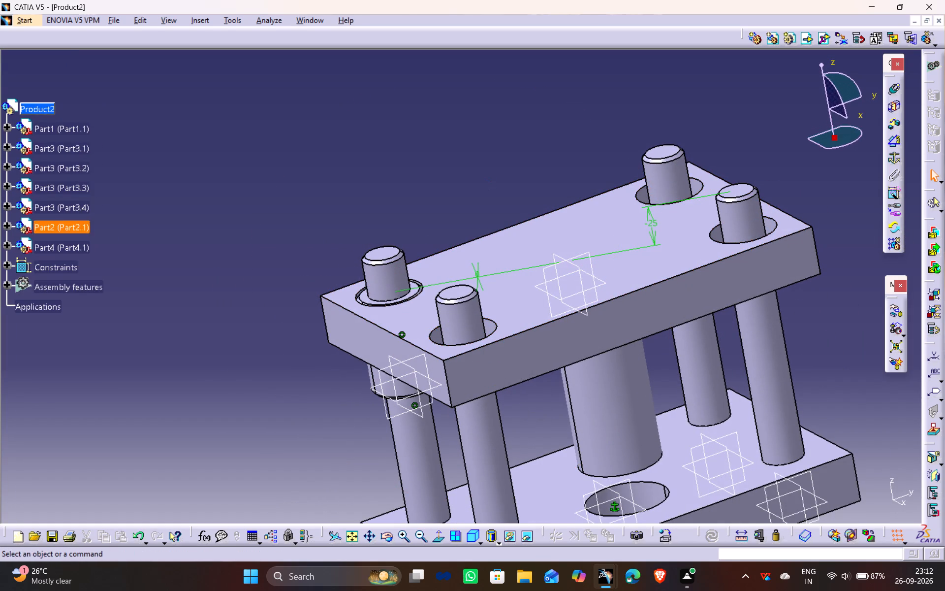
# Instantiate the Part4 bush on the Part2 plate's four-hole pattern RectPattern.1, positioned by the pattern's definition and re-using the original component.
pyautogui.click(397, 388)
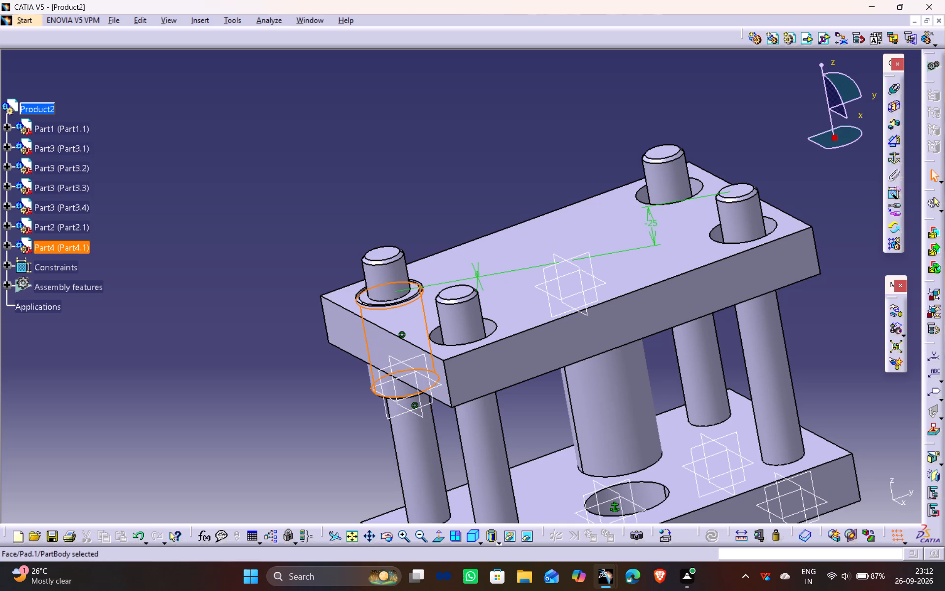
pyautogui.click(69, 249)
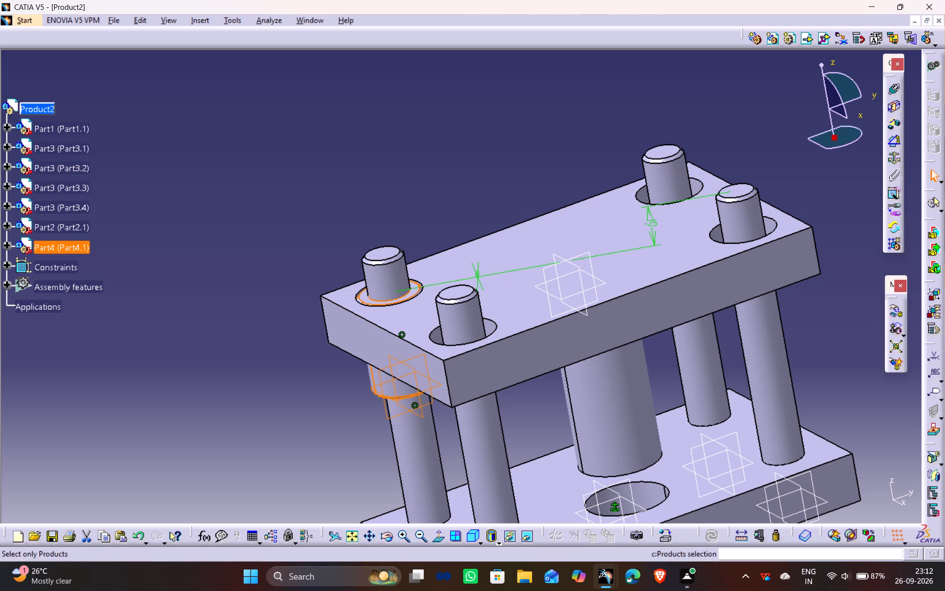
pyautogui.click(893, 242)
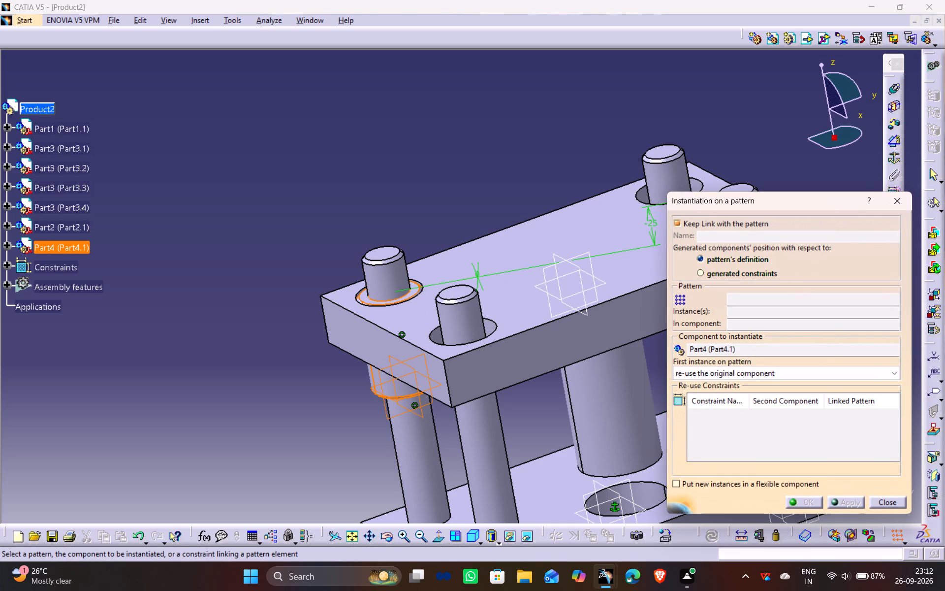
pyautogui.click(648, 202)
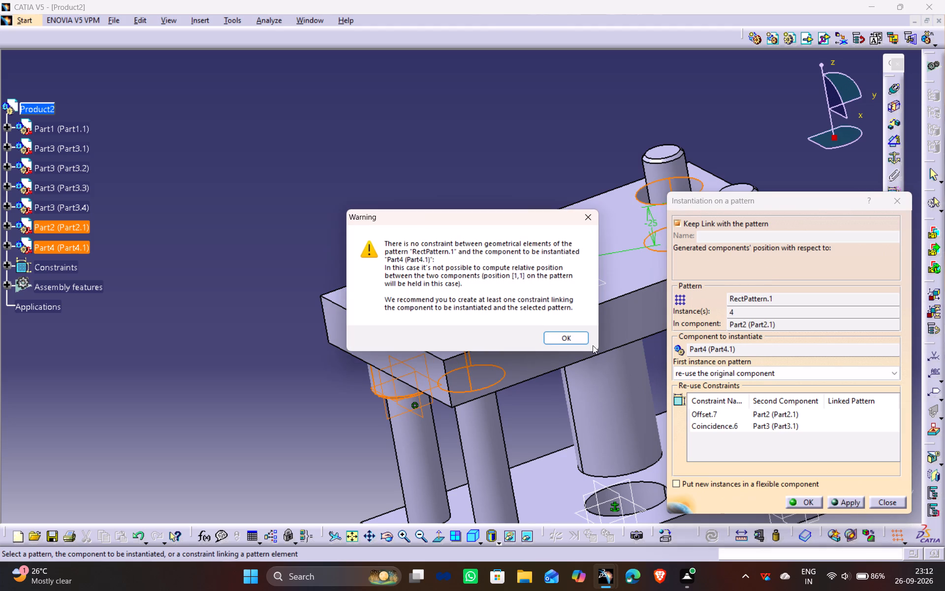
pyautogui.click(561, 337)
pyautogui.moveTo(586, 366); pyautogui.dragTo(477, 328, button='middle')
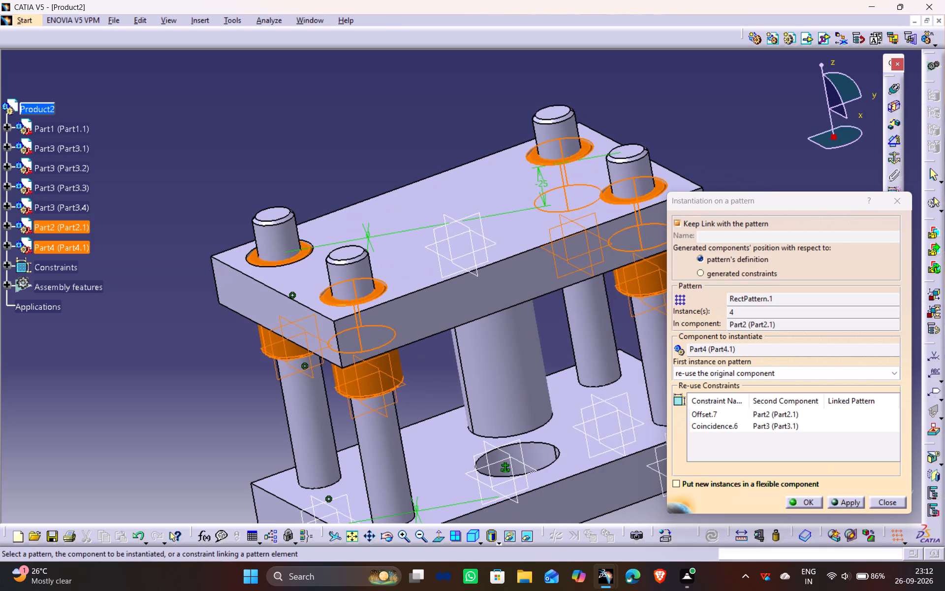
pyautogui.click(854, 504)
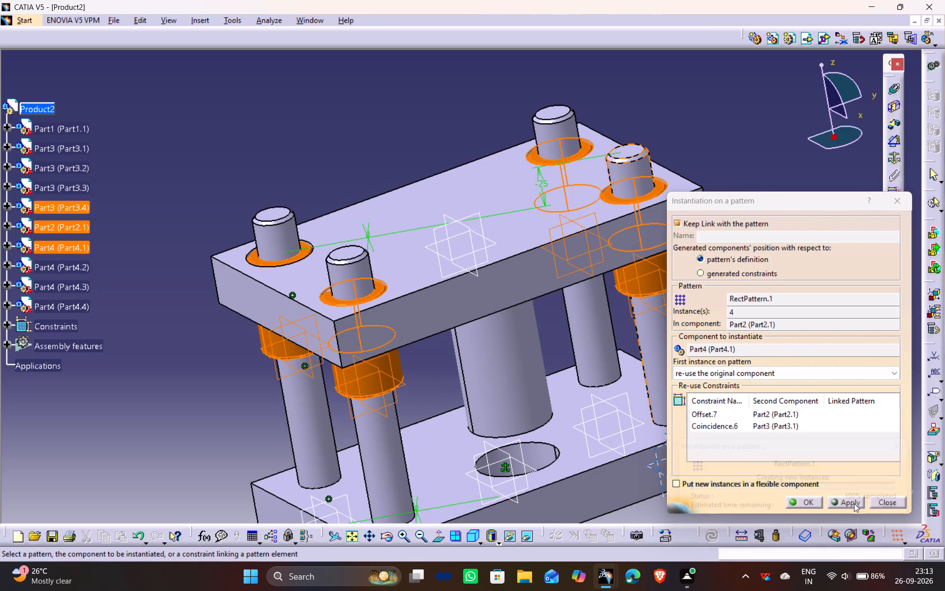
pyautogui.click(807, 502)
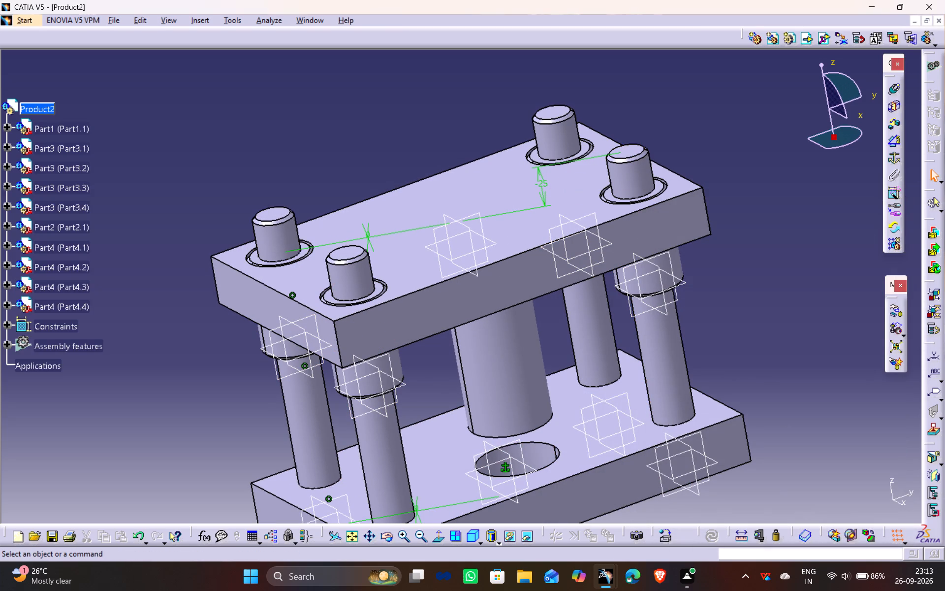
pyautogui.click(821, 247)
# Examine from several sides how the four bushes sit around the pins under the upper plate.
pyautogui.moveTo(554, 295); pyautogui.dragTo(540, 251, button='middle')
pyautogui.moveTo(554, 295); pyautogui.dragTo(540, 251)
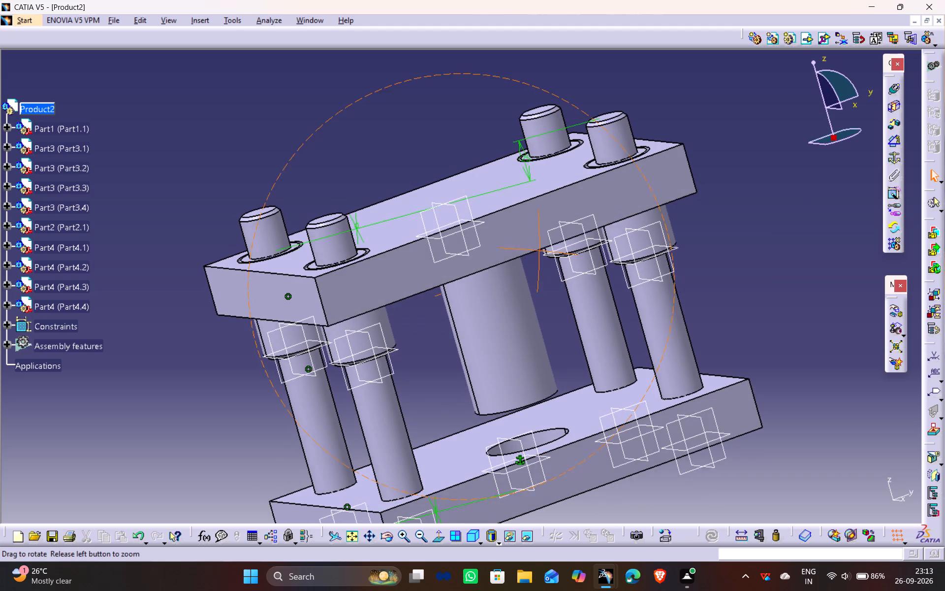
pyautogui.moveTo(540, 251); pyautogui.dragTo(540, 250)
pyautogui.moveTo(540, 251); pyautogui.dragTo(540, 250, button='middle')
pyautogui.keyDown('ctrl'); pyautogui.moveTo(726, 133); pyautogui.dragTo(719, 191, button='middle'); pyautogui.keyUp('ctrl')
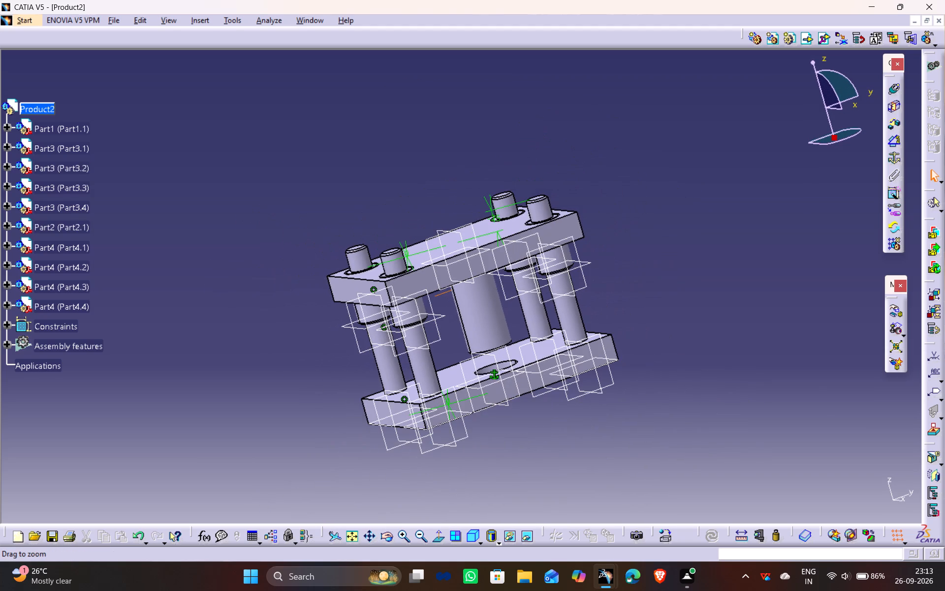
pyautogui.scroll(1, 719, 218)
pyautogui.moveTo(718, 217); pyautogui.dragTo(692, 227, button='middle')
pyautogui.moveTo(717, 217); pyautogui.dragTo(692, 227)
pyautogui.scroll(-1, 717, 217)
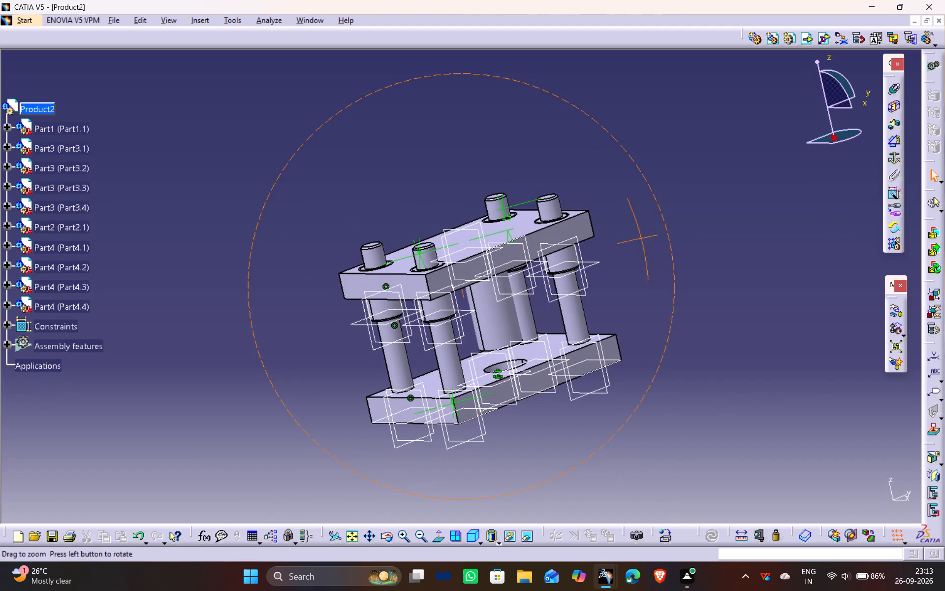
pyautogui.moveTo(692, 227); pyautogui.dragTo(694, 227, button='middle')
pyautogui.click(629, 444)
pyautogui.keyDown('ctrl'); pyautogui.moveTo(631, 405); pyautogui.dragTo(630, 367, button='middle'); pyautogui.keyUp('ctrl')
pyautogui.moveTo(729, 277); pyautogui.dragTo(718, 260, button='middle')
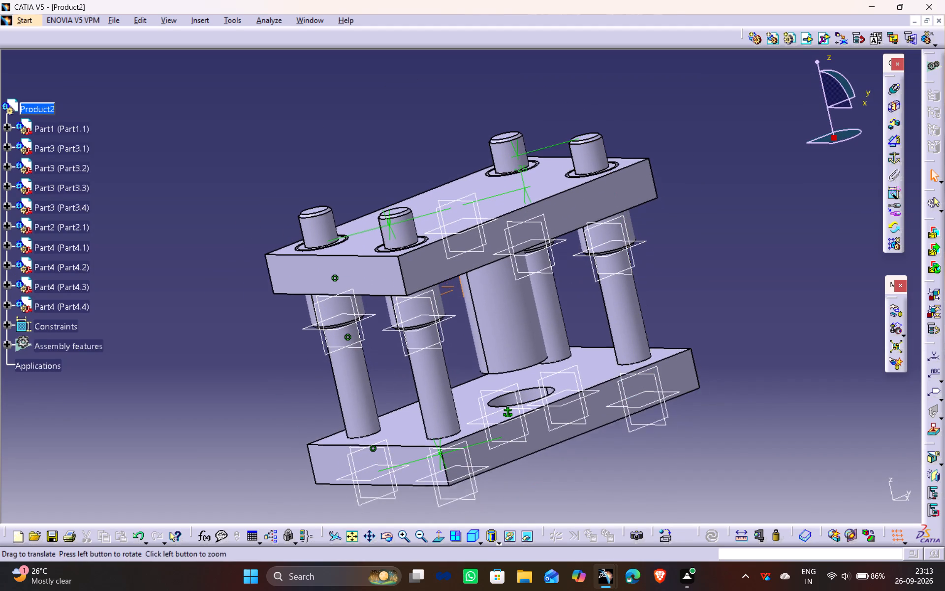
pyautogui.moveTo(718, 260); pyautogui.dragTo(708, 246, button='middle')
pyautogui.click(701, 240)
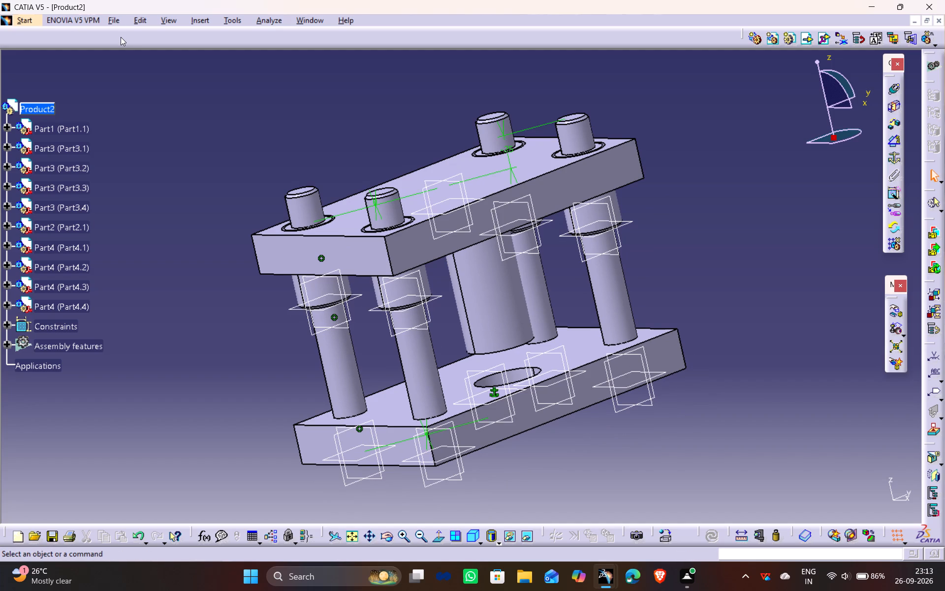
# Search everywhere for Part Design elements of type Plane, select them all and hide them.
pyautogui.hotkey('ctrl', 'f')
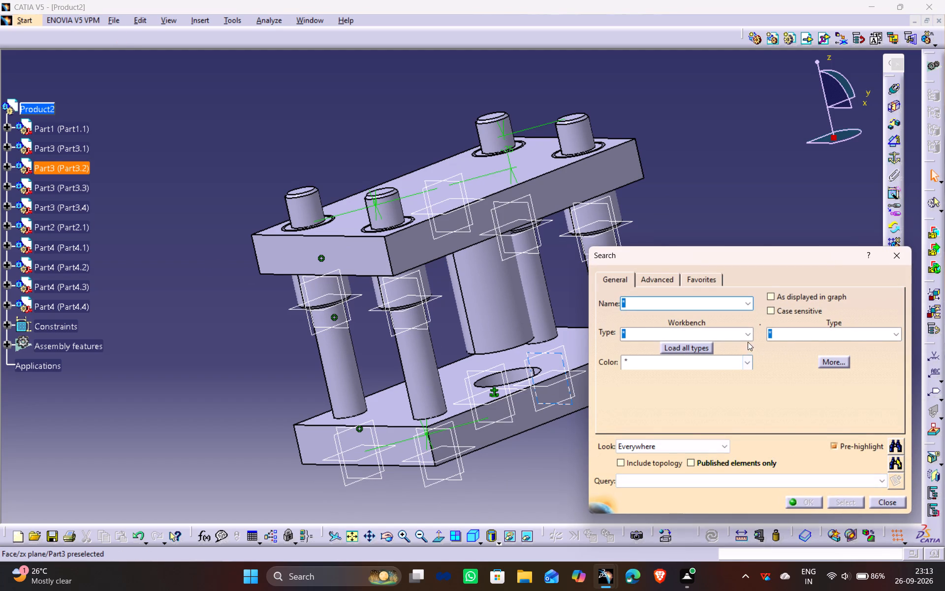
pyautogui.click(752, 337)
pyautogui.click(669, 303)
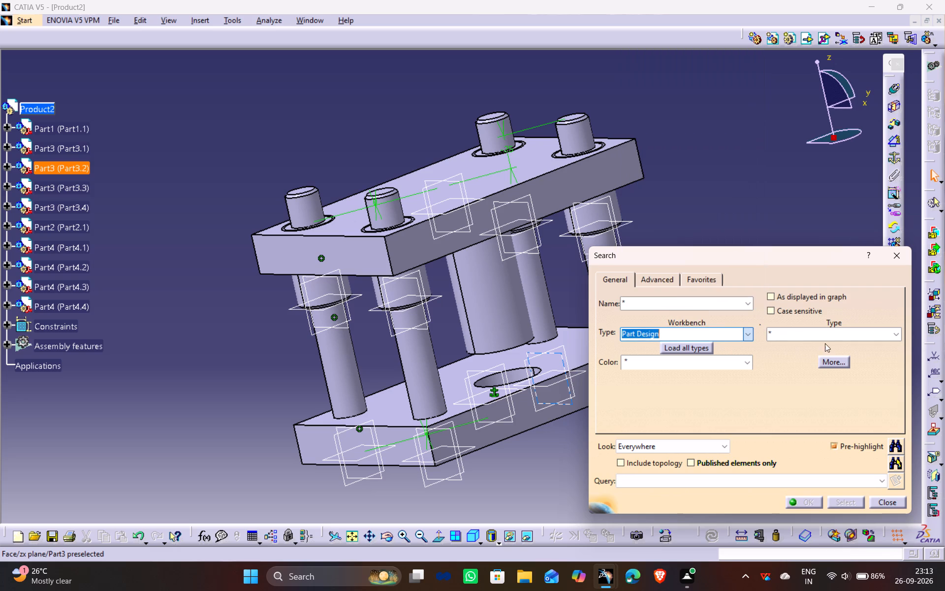
pyautogui.click(892, 333)
pyautogui.scroll(-7, 818, 295)
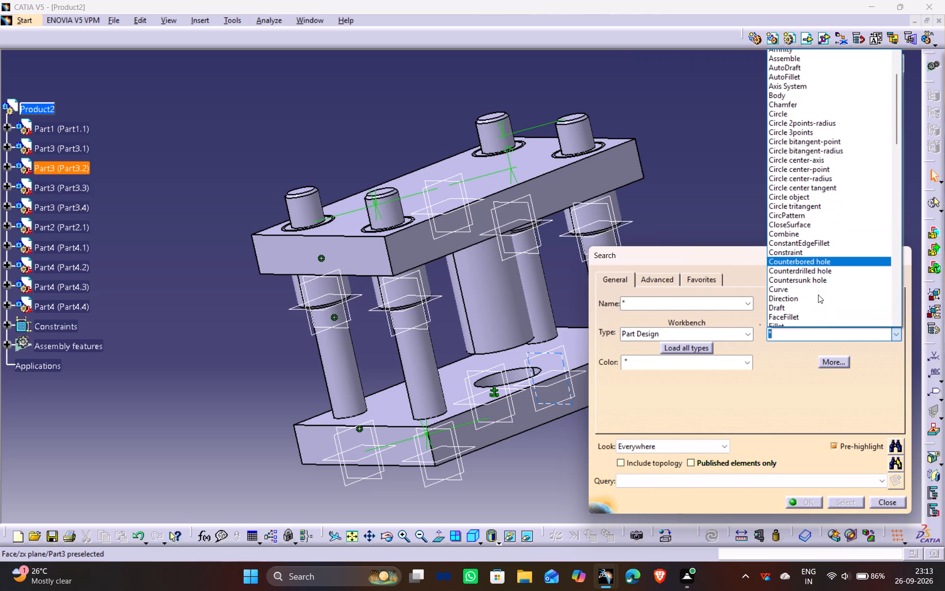
pyautogui.scroll(-4, 818, 295)
pyautogui.click(794, 259)
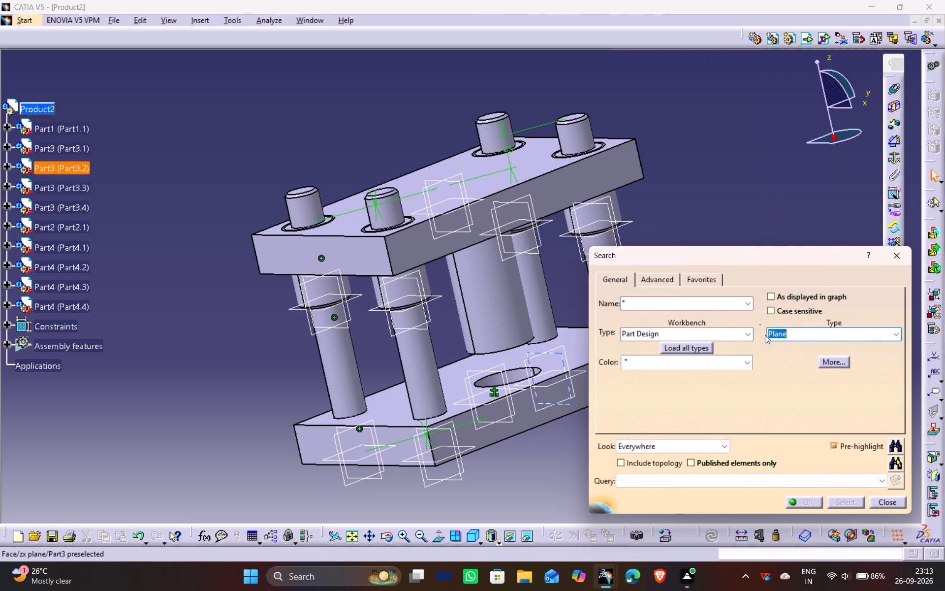
pyautogui.click(892, 460)
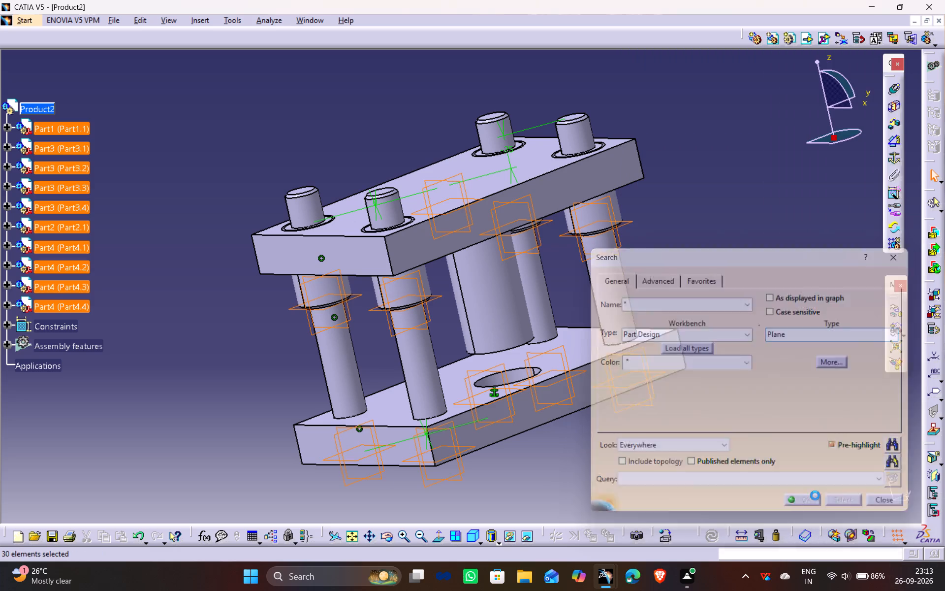
pyautogui.click(513, 536)
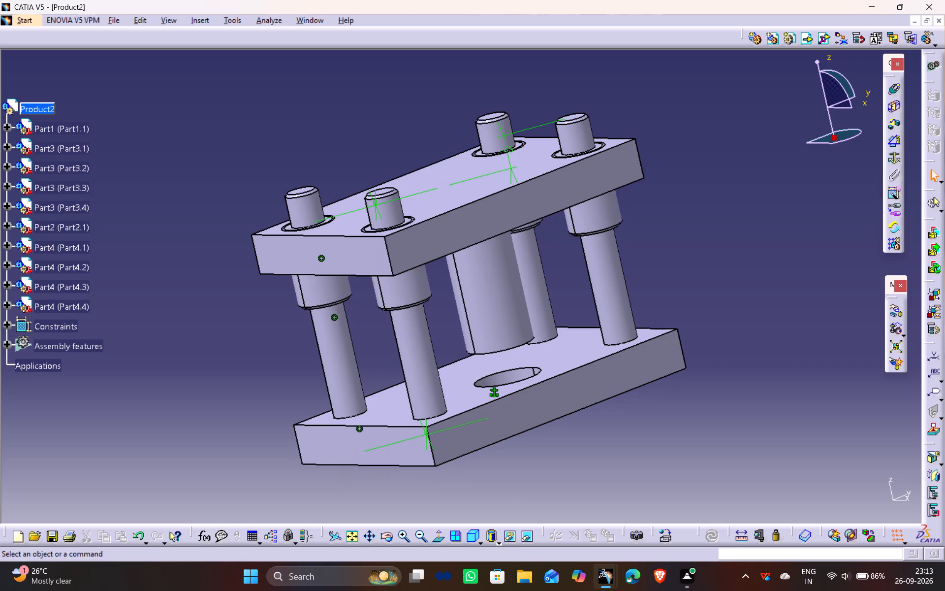
# Hide the Constraints group of Product2.
pyautogui.click(60, 323)
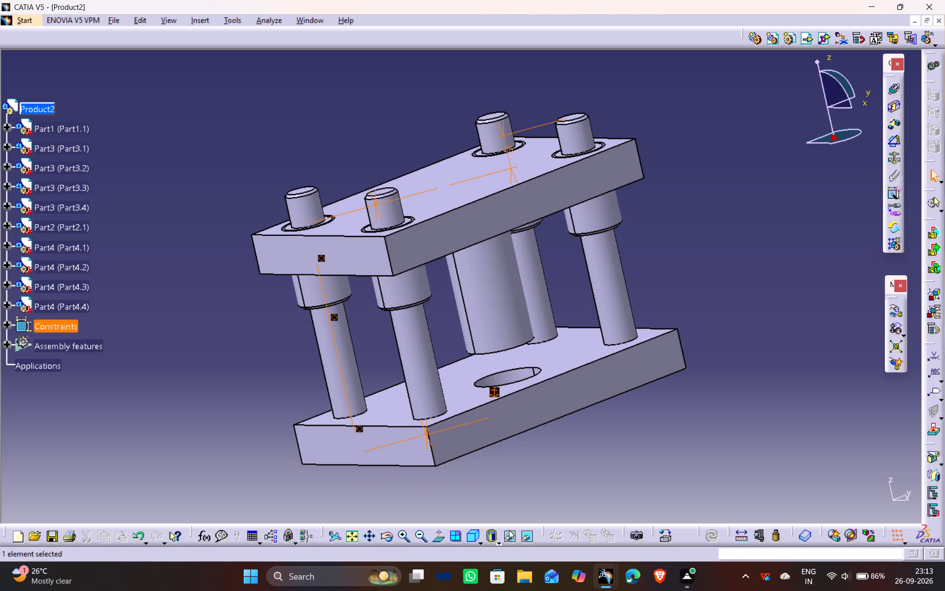
pyautogui.click(510, 537)
pyautogui.click(593, 425)
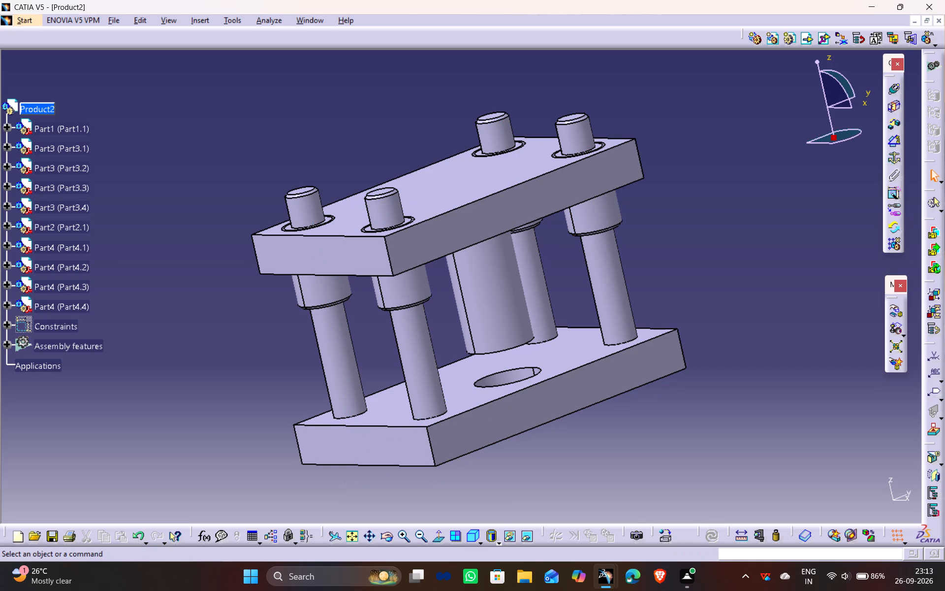
# Examine the assembly of plates, pins and bushes from the front and the side.
pyautogui.moveTo(692, 163); pyautogui.dragTo(696, 180, button='middle')
pyautogui.moveTo(692, 163); pyautogui.dragTo(696, 180)
pyautogui.moveTo(724, 171); pyautogui.dragTo(718, 227, button='middle')
pyautogui.moveTo(724, 170); pyautogui.dragTo(718, 227)
pyautogui.scroll(-1, 716, 224)
pyautogui.moveTo(759, 212); pyautogui.dragTo(614, 238, button='middle')
pyautogui.moveTo(759, 212); pyautogui.dragTo(614, 238)
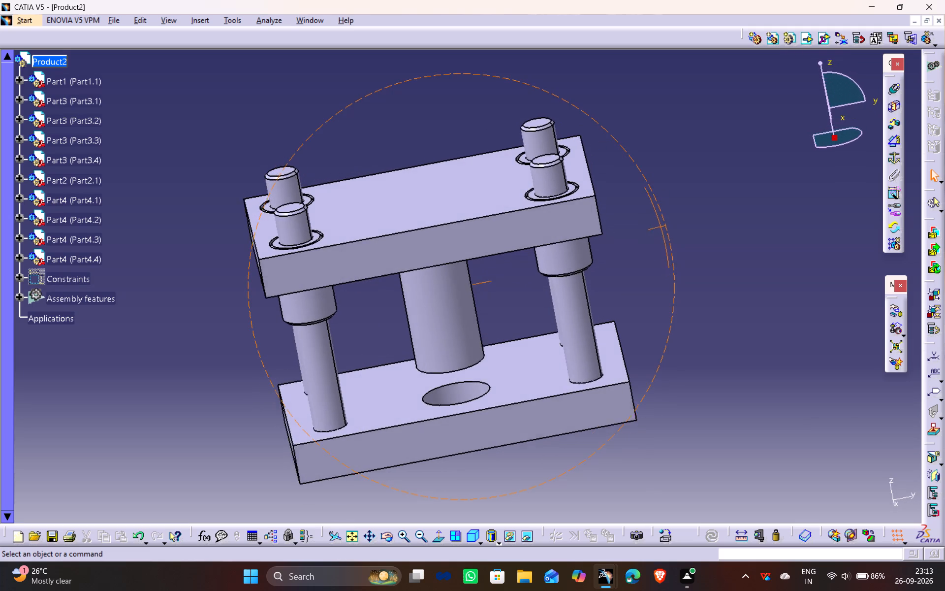
pyautogui.moveTo(614, 238); pyautogui.dragTo(617, 226)
pyautogui.moveTo(614, 238); pyautogui.dragTo(617, 226, button='middle')
pyautogui.moveTo(457, 318); pyautogui.dragTo(436, 265, button='middle')
pyautogui.moveTo(454, 315); pyautogui.dragTo(436, 265)
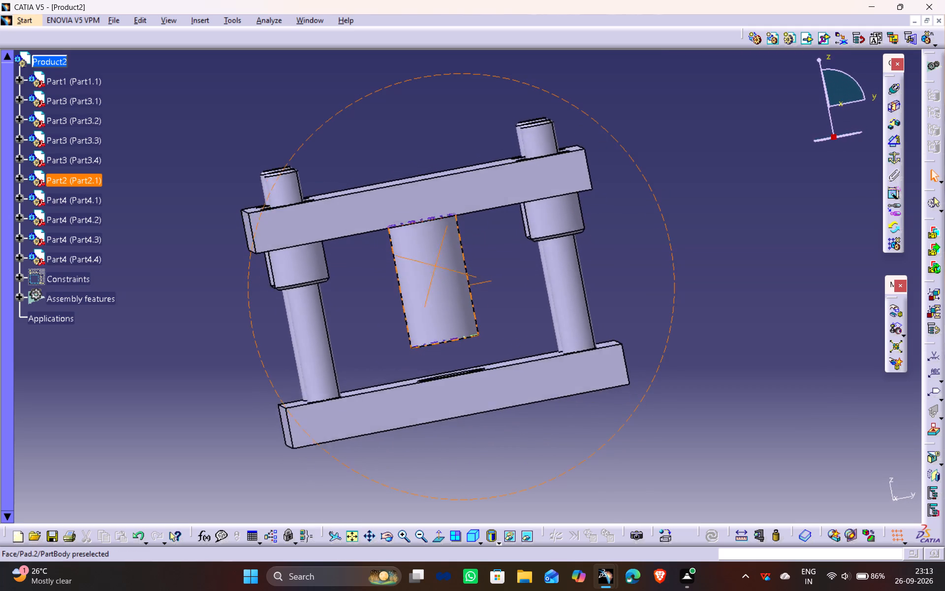
# Examine the finished press tool assembly from above, from the side and from below, checking the plates, pins, bushes and punch.
pyautogui.moveTo(436, 265); pyautogui.dragTo(437, 259)
pyautogui.moveTo(436, 265); pyautogui.dragTo(437, 259, button='middle')
pyautogui.scroll(-1, 439, 254)
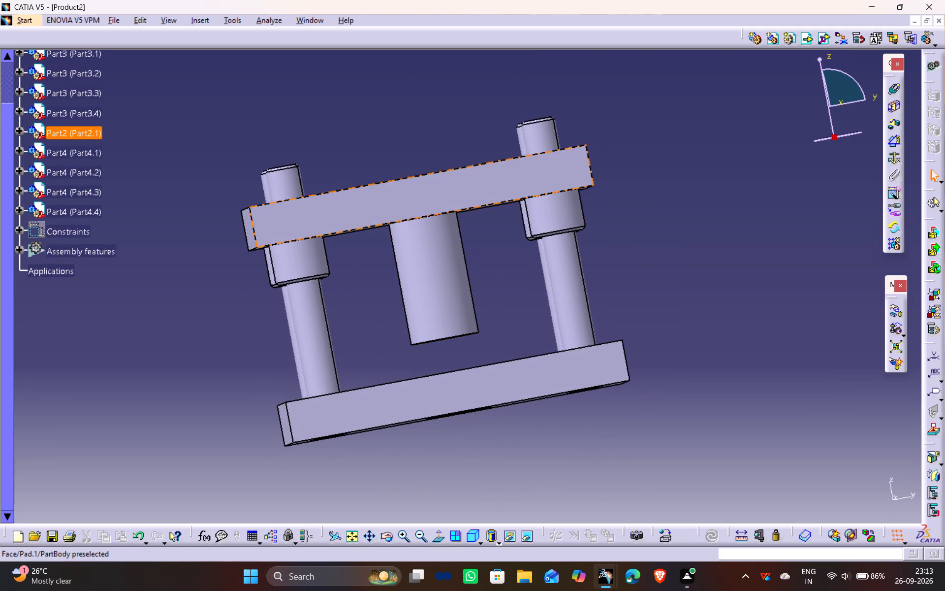
pyautogui.scroll(1, 423, 101)
pyautogui.moveTo(423, 101); pyautogui.dragTo(484, 121, button='middle')
pyautogui.moveTo(423, 101); pyautogui.dragTo(484, 121)
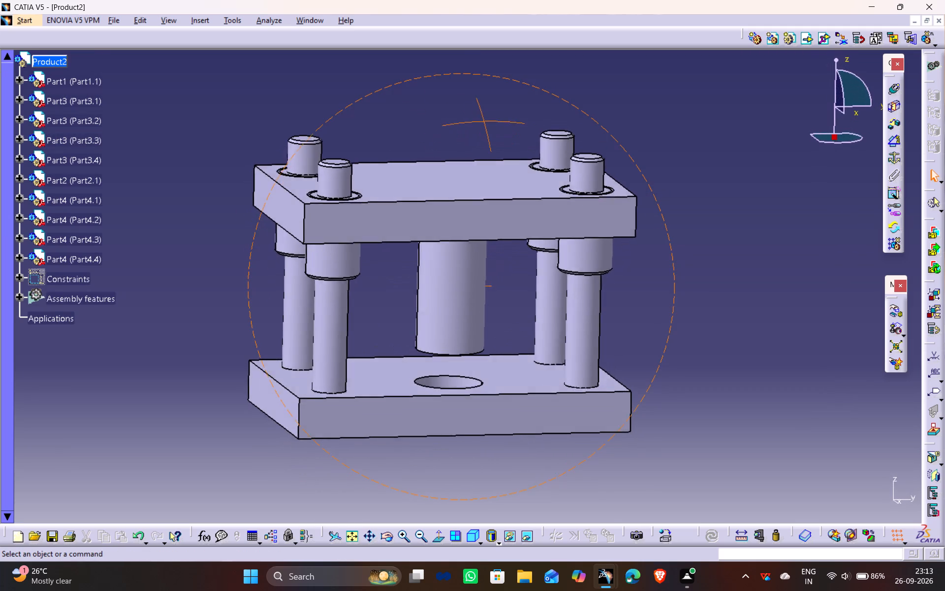
pyautogui.moveTo(484, 121); pyautogui.dragTo(486, 117)
pyautogui.moveTo(484, 121); pyautogui.dragTo(486, 117, button='middle')
pyautogui.moveTo(133, 152); pyautogui.dragTo(158, 174, button='middle')
pyautogui.moveTo(133, 152); pyautogui.dragTo(158, 174)
pyautogui.scroll(-1, 136, 158)
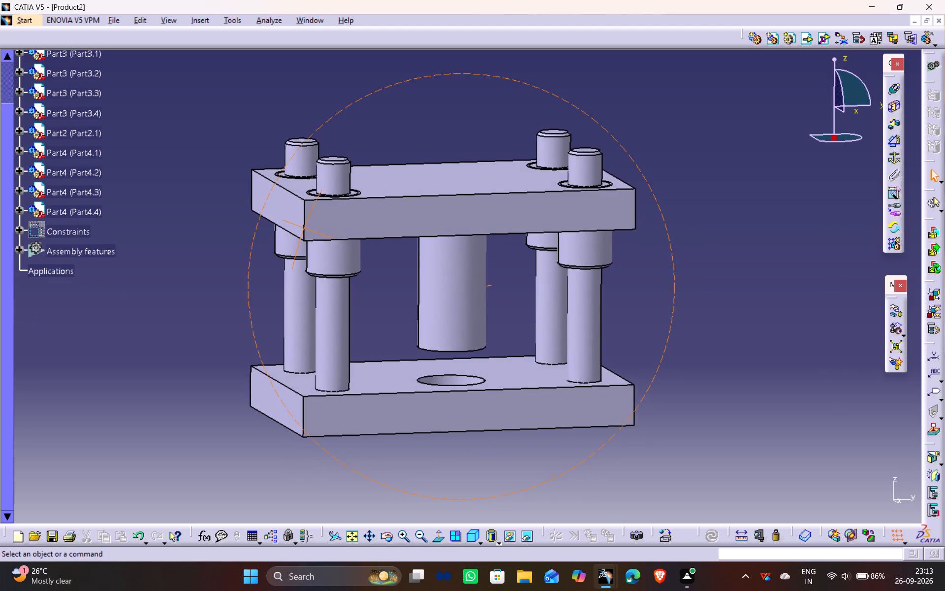
pyautogui.moveTo(158, 174); pyautogui.dragTo(294, 221, button='middle')
pyautogui.moveTo(158, 174); pyautogui.dragTo(294, 221)
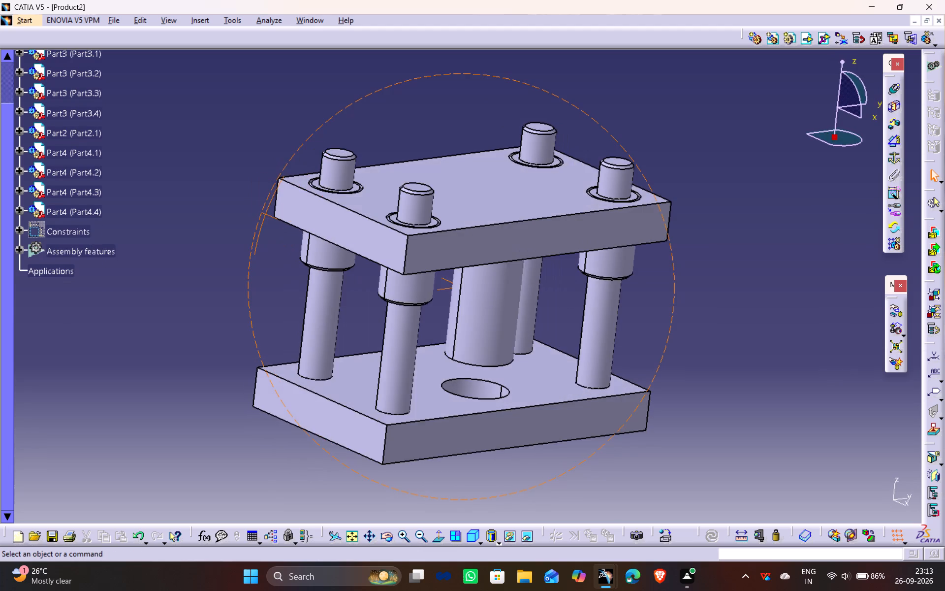
pyautogui.moveTo(294, 221); pyautogui.dragTo(286, 178)
pyautogui.moveTo(294, 221); pyautogui.dragTo(285, 176, button='middle')
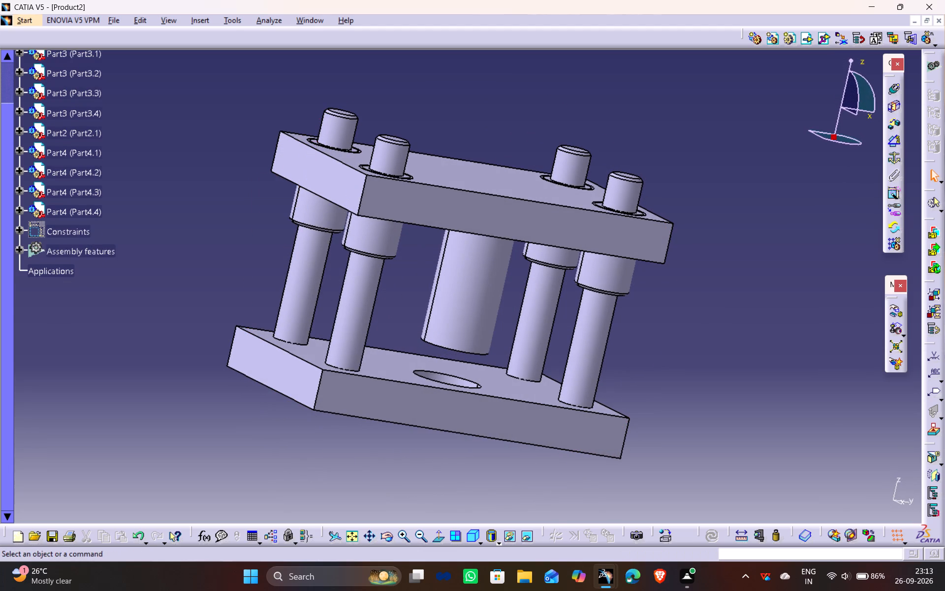
pyautogui.moveTo(528, 479); pyautogui.dragTo(577, 443, button='middle')
pyautogui.moveTo(528, 479); pyautogui.dragTo(577, 443)
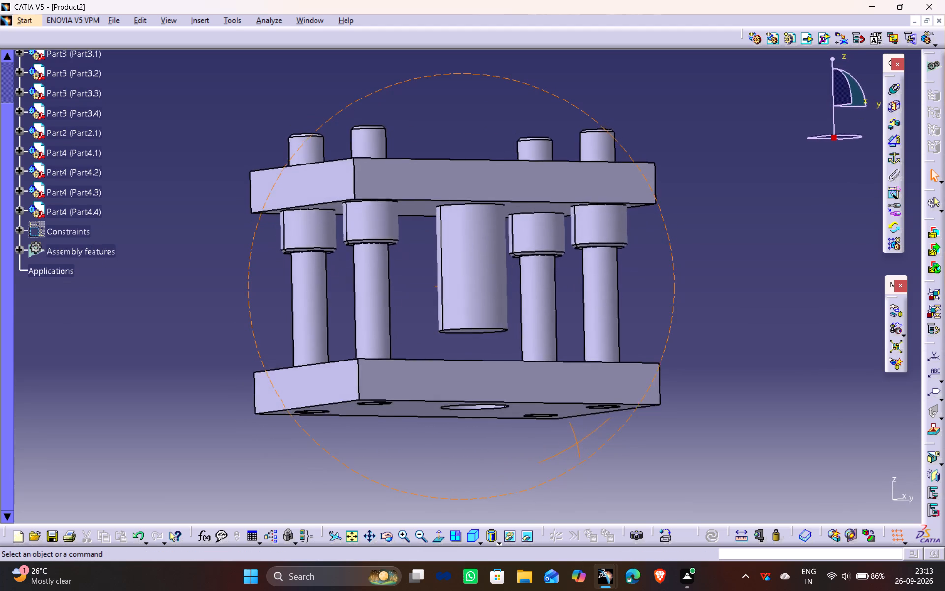
pyautogui.moveTo(577, 443); pyautogui.dragTo(570, 448)
pyautogui.moveTo(577, 443); pyautogui.dragTo(570, 448, button='middle')
pyautogui.moveTo(675, 119); pyautogui.dragTo(669, 124, button='middle')
pyautogui.scroll(-1, 675, 119)
pyautogui.moveTo(675, 119); pyautogui.dragTo(669, 124)
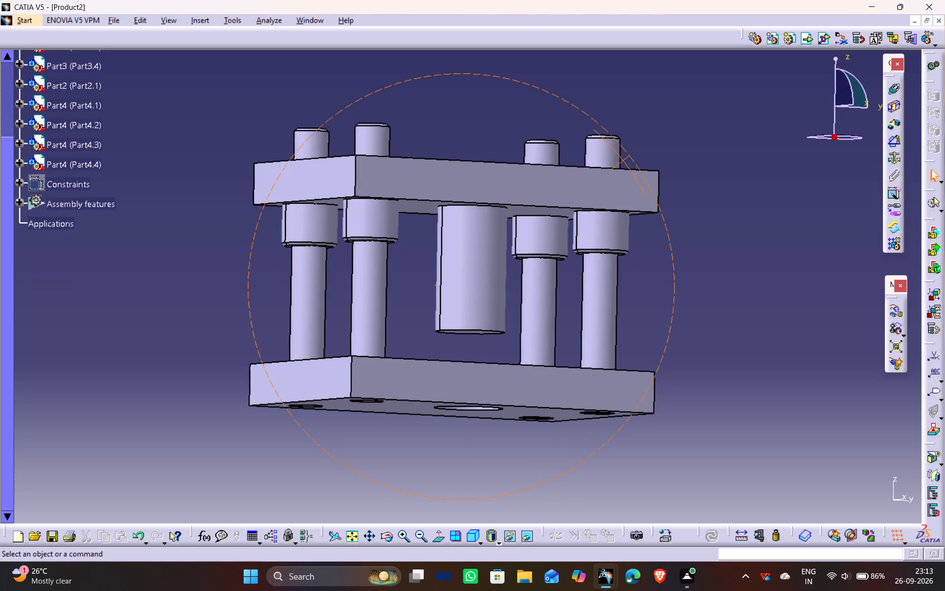
pyautogui.moveTo(669, 124); pyautogui.dragTo(629, 135)
pyautogui.moveTo(669, 124); pyautogui.dragTo(629, 136, button='middle')
pyautogui.click(814, 336)
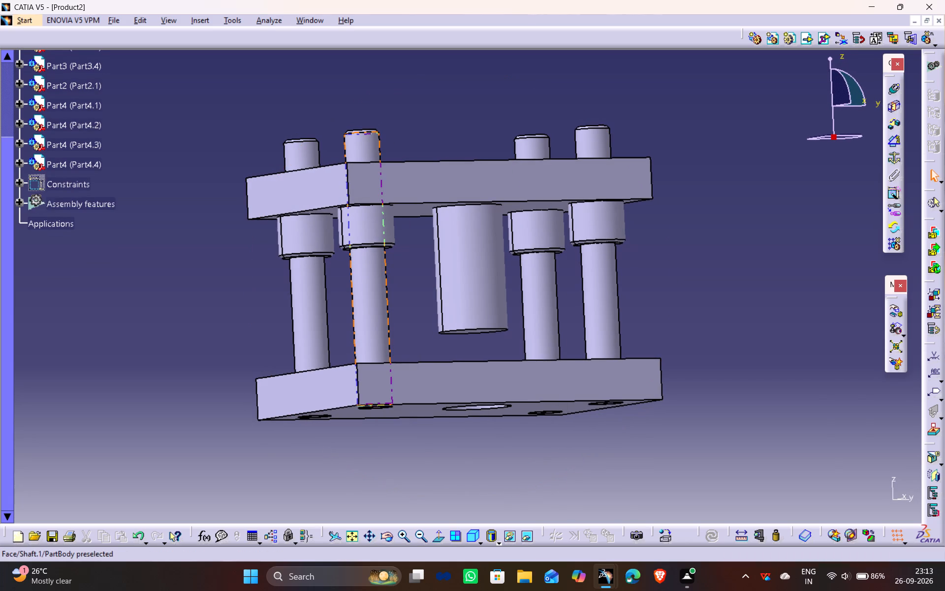
# Save the assembly as a CATProduct named A18-Press Tool in Documents, together with its dependent documents.
pyautogui.hotkey('ctrl', 's')
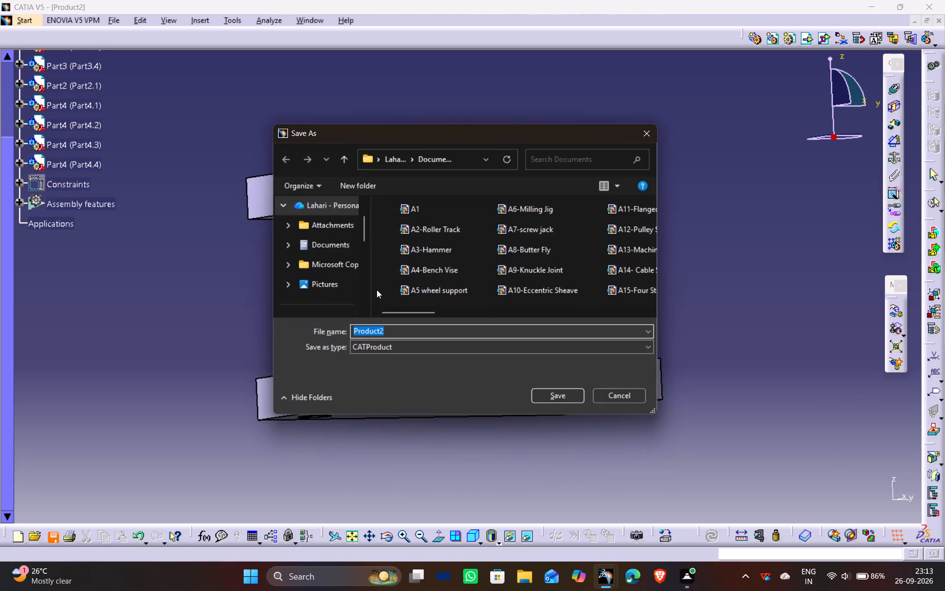
pyautogui.press('BackSpace')
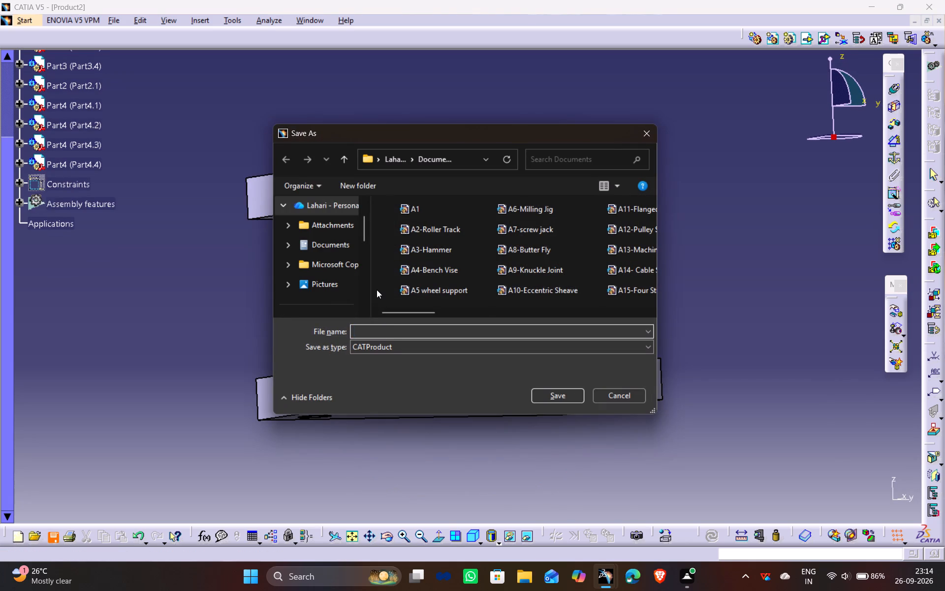
pyautogui.write('A18')
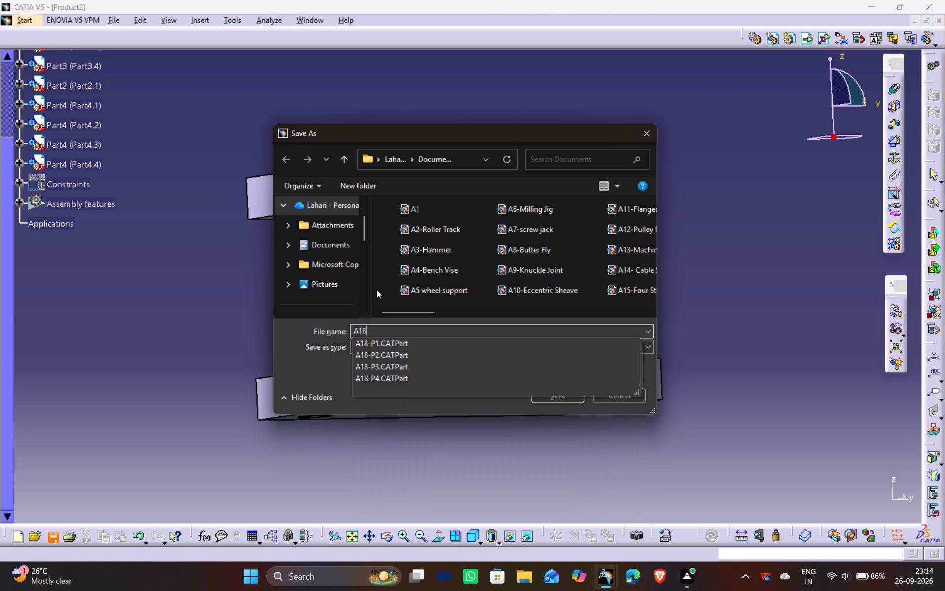
pyautogui.press('-')
pyautogui.hotkey('shift', 'p')
pyautogui.write('res')
pyautogui.press('space')
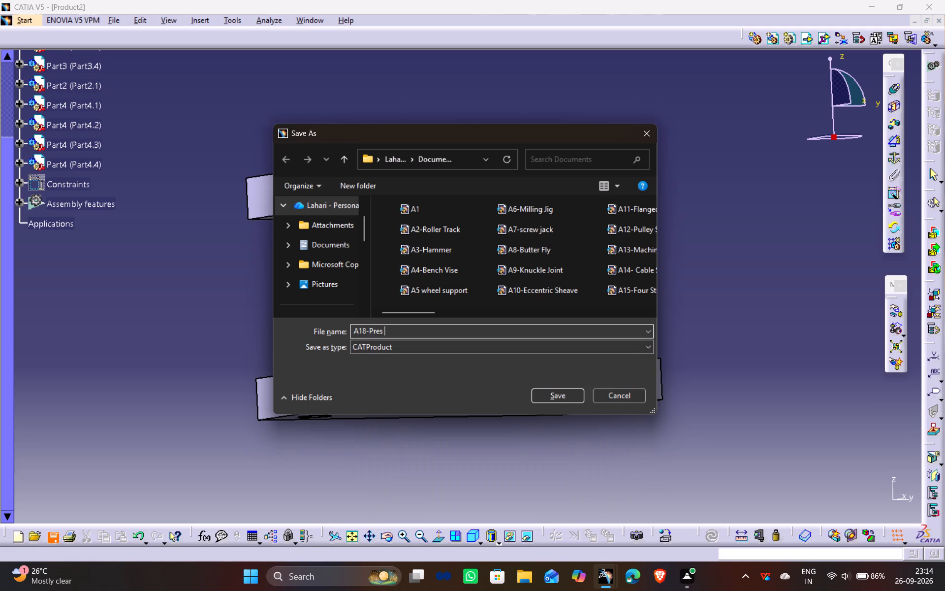
pyautogui.press('BackSpace')
pyautogui.press('s')
pyautogui.press('space')
pyautogui.write('Tool')
pyautogui.press('Return')
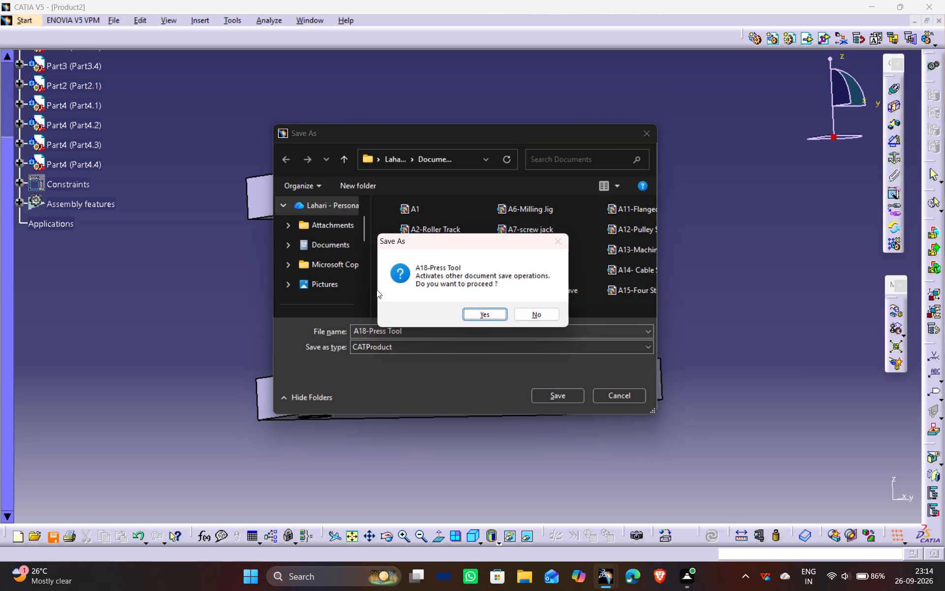
pyautogui.press('Return')
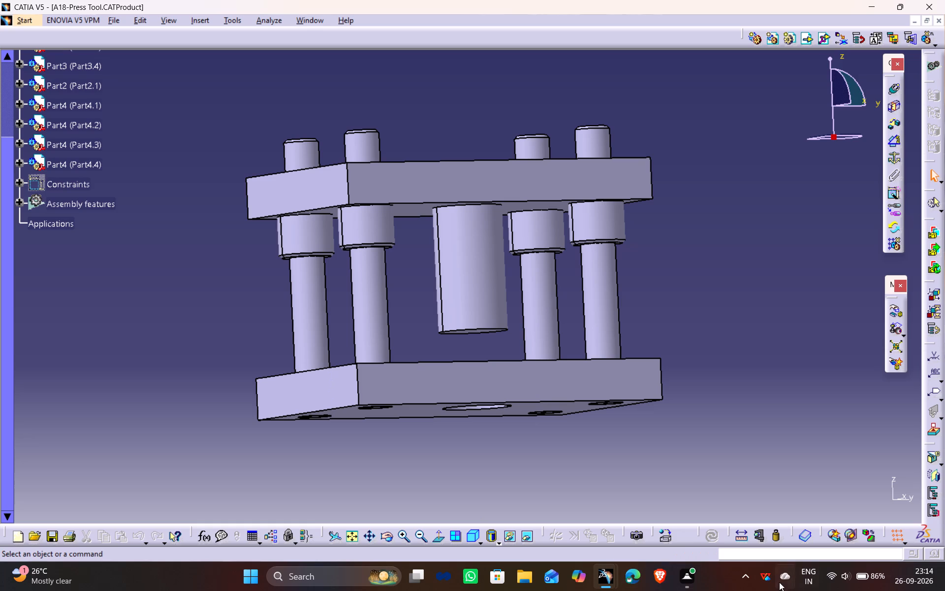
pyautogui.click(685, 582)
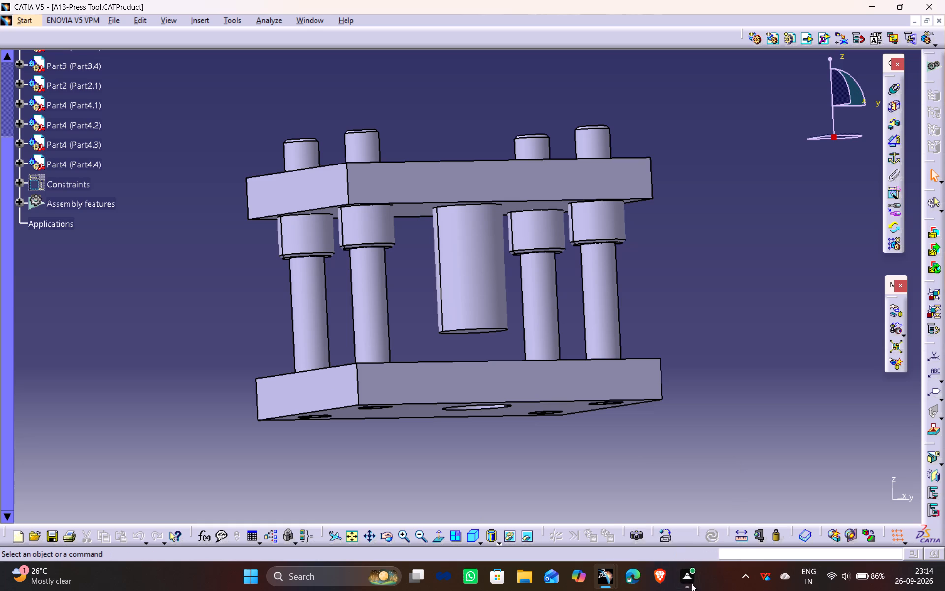